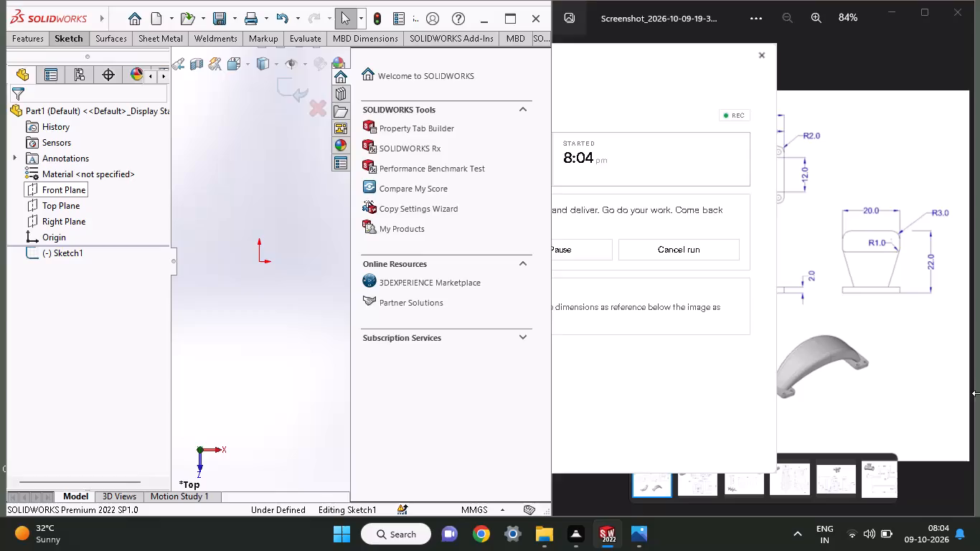
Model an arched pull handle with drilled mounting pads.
Bring the handle's reference drawing to the front, beside the modelling window.
left_click(887, 382)
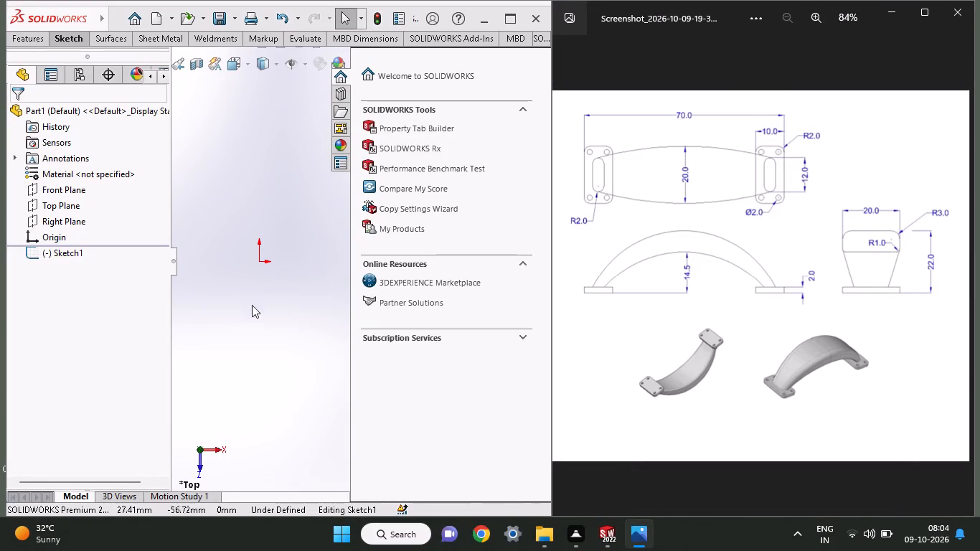
Leave the empty sketch, enlarge the graphics area, and start a new sketch on the Top Plane.
scroll(237, 266, "down", 1)
left_click(47, 208)
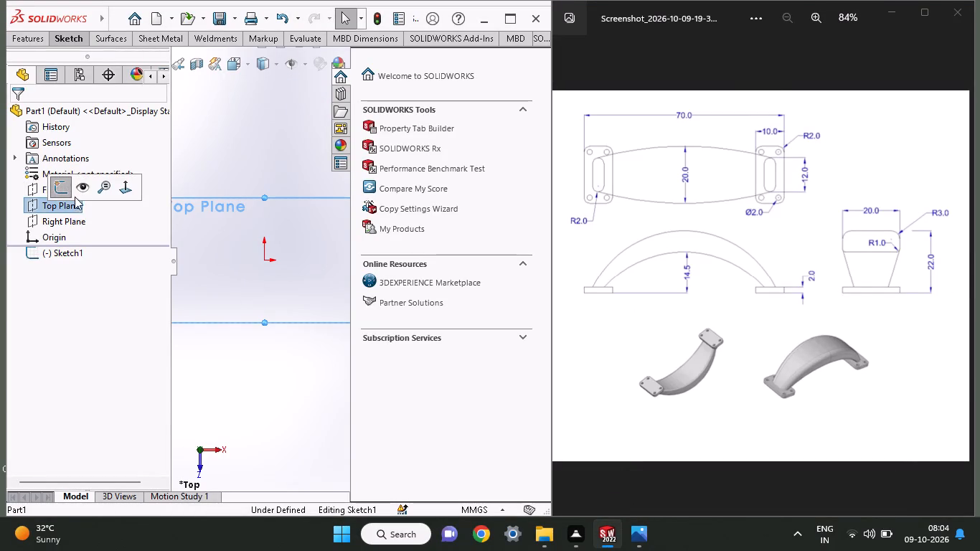
left_click(68, 187)
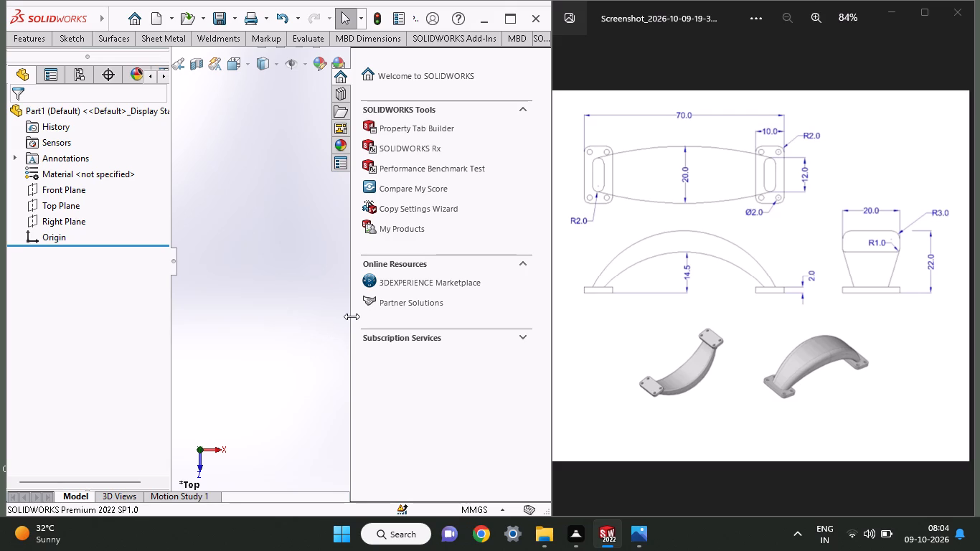
left_click_drag(352, 316, 538, 309)
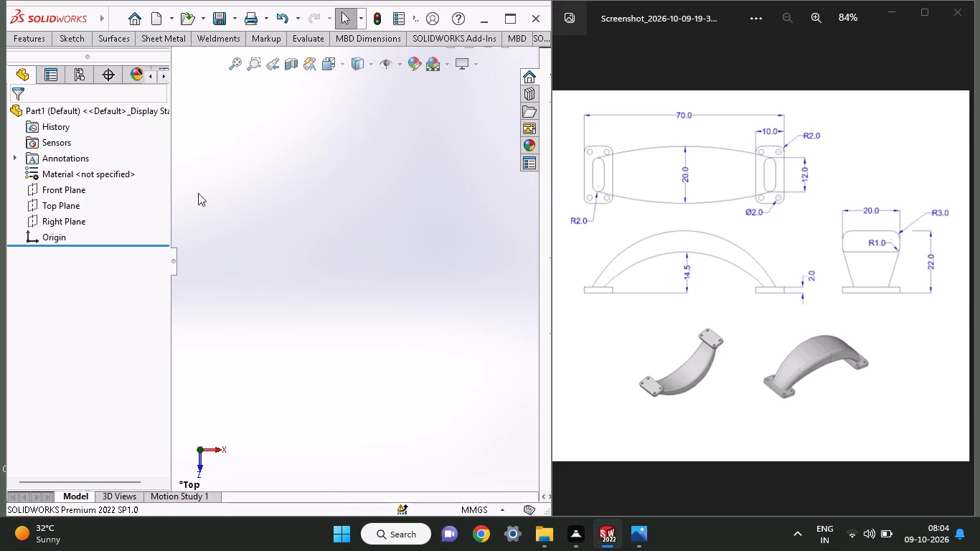
left_click(60, 209)
left_click(66, 193)
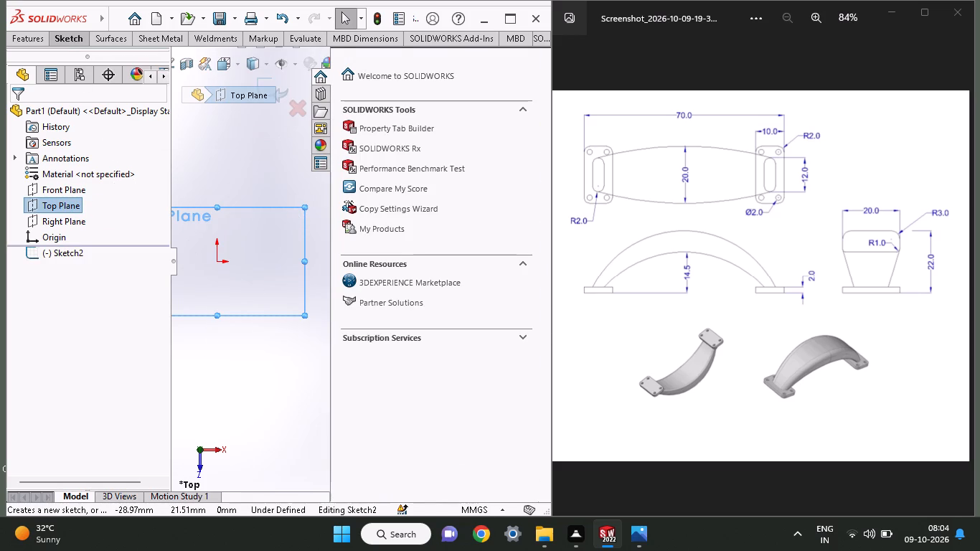
Sketch a vertical line about 81 mm up from the origin's level, left of the origin, and an overlapping line back down past its start.
left_click(63, 46)
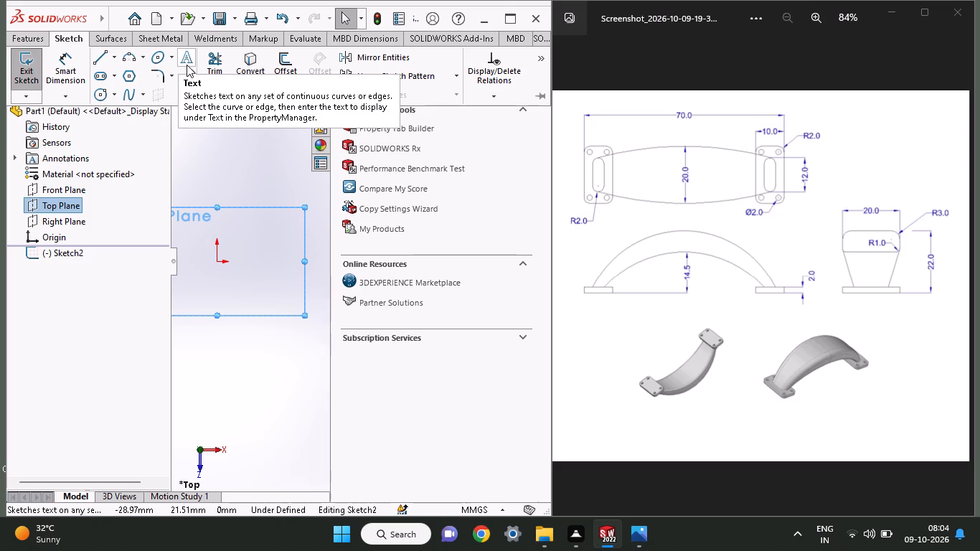
scroll(187, 65, "up", 1)
scroll(187, 65, "down", 1)
scroll(187, 65, "up", 1)
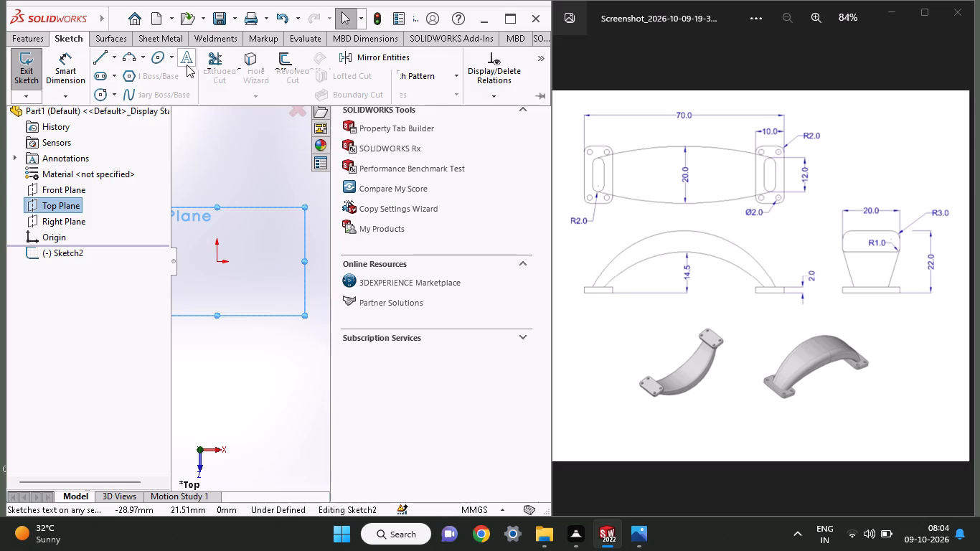
scroll(187, 65, "down", 1)
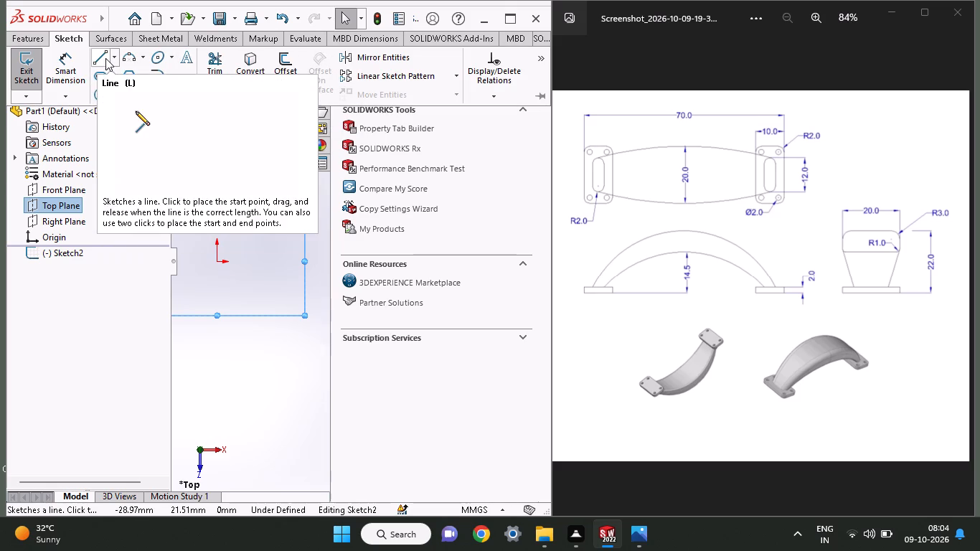
left_click(105, 58)
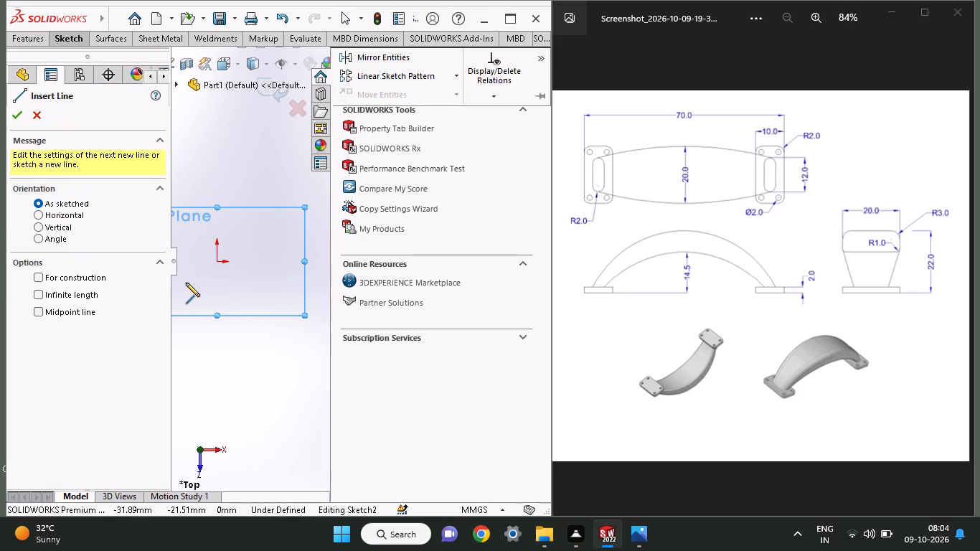
scroll(186, 283, "up", 3, "ctrl")
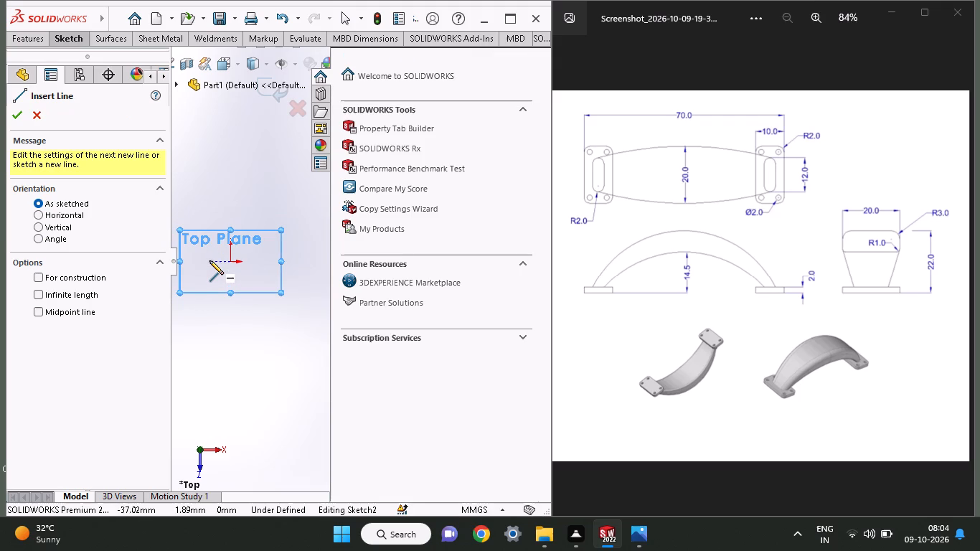
left_click(209, 260)
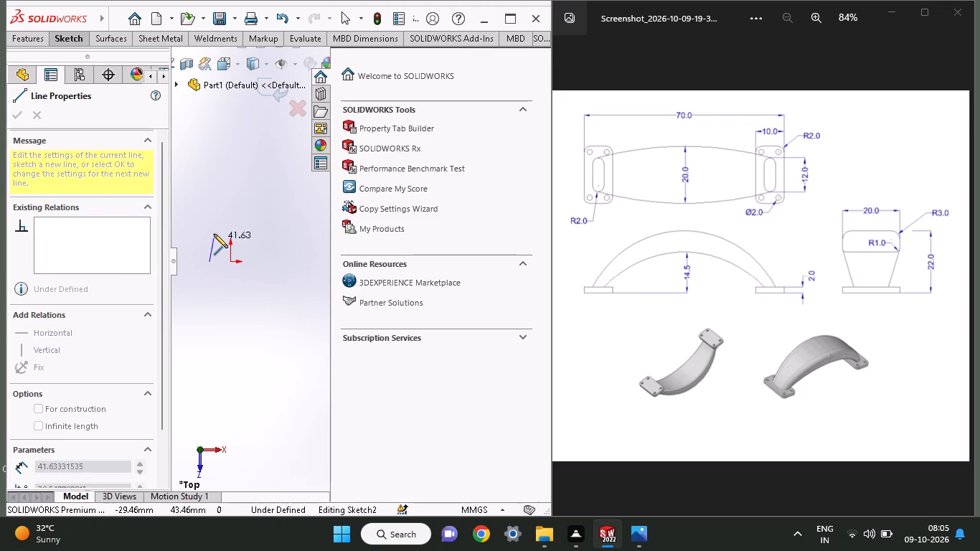
left_click(208, 215)
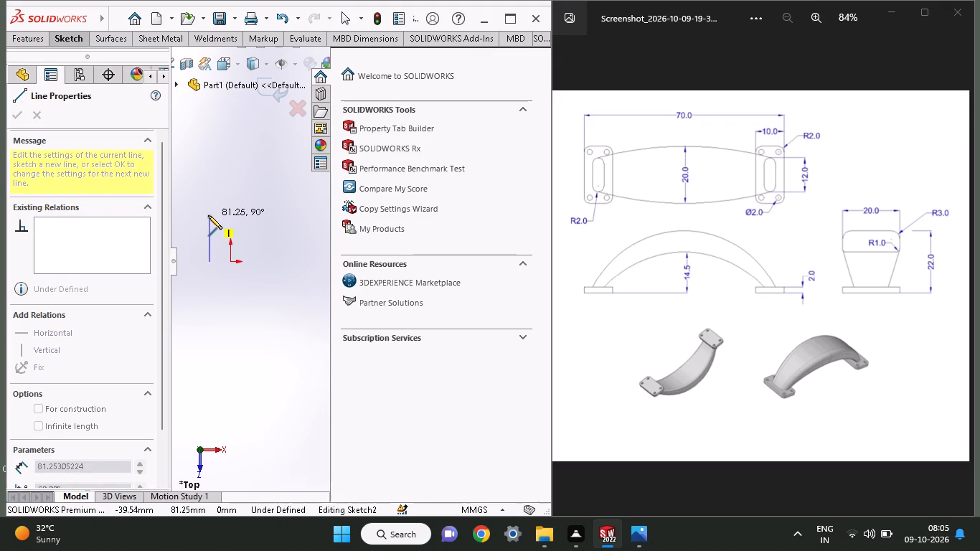
left_click(207, 291)
right_click(215, 159)
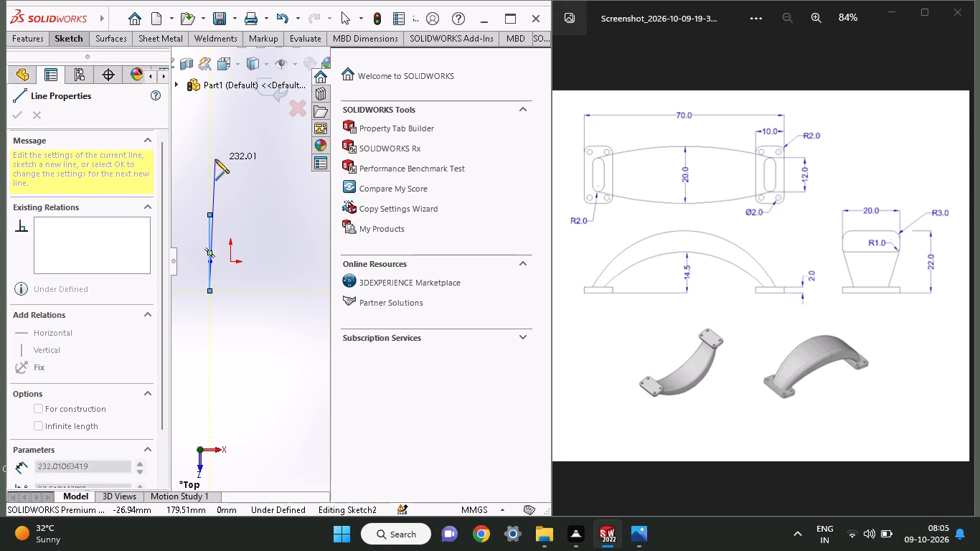
left_click(237, 174)
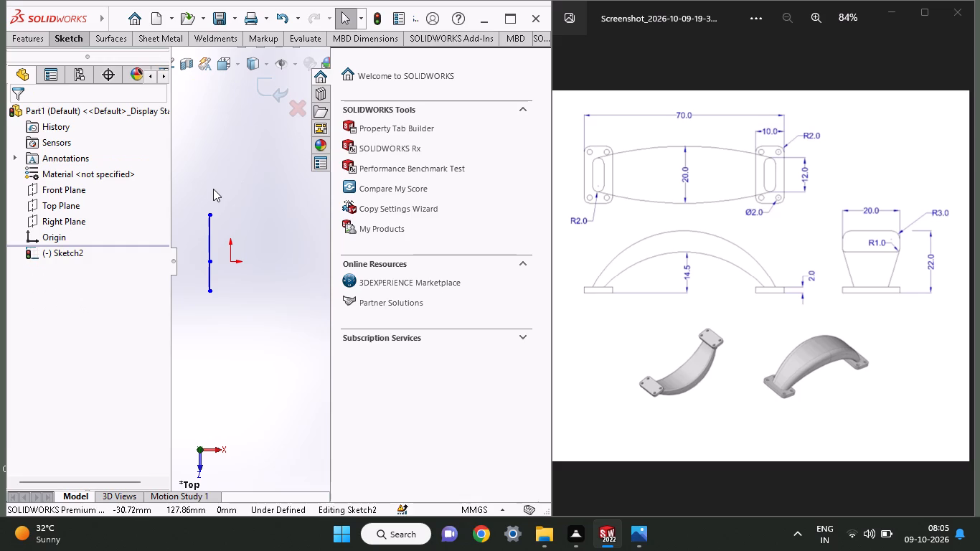
Dimension the distance between the vertical line's middle point and its upper endpoint as 6 mm.
left_click(55, 37)
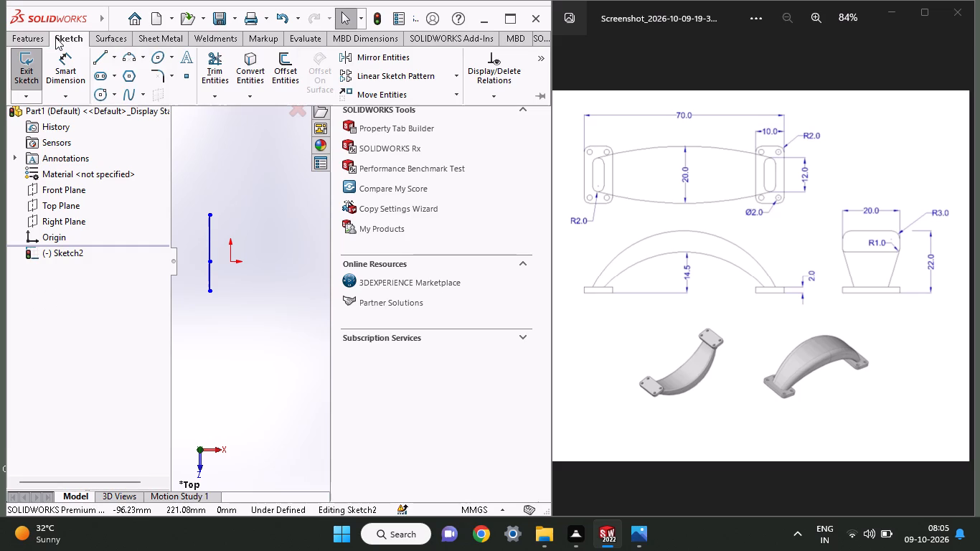
left_click(70, 72)
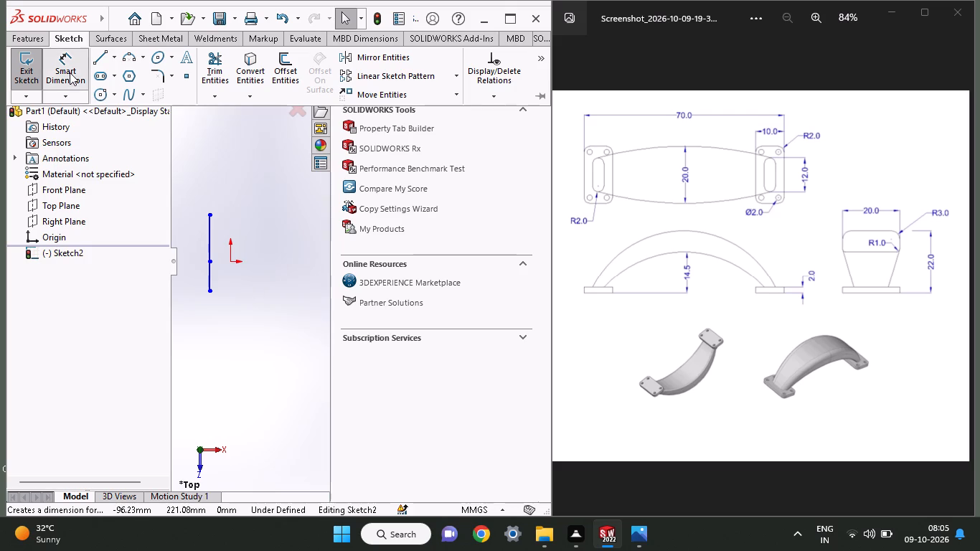
left_click(209, 260)
left_click(208, 217)
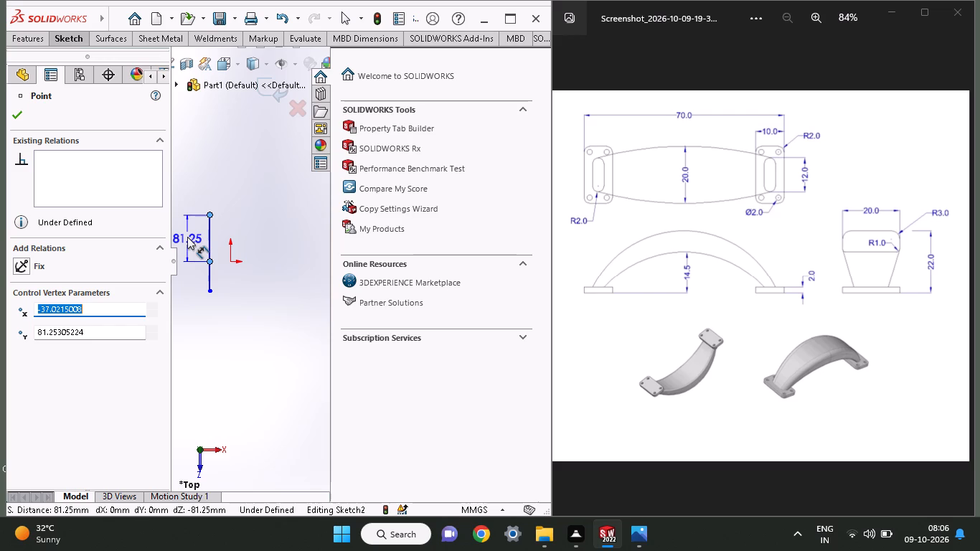
left_click(187, 237)
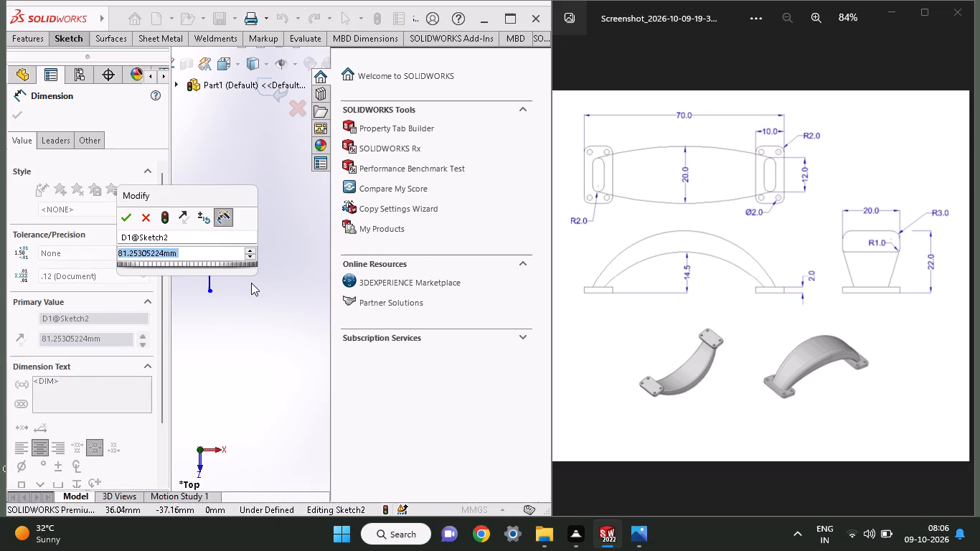
key("6")
key("BackSpace")
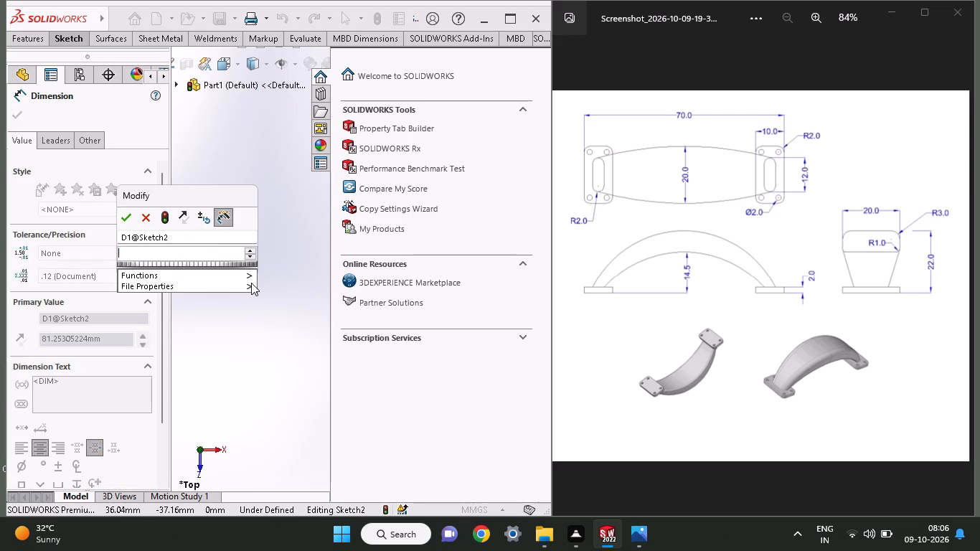
key("6")
key("Return")
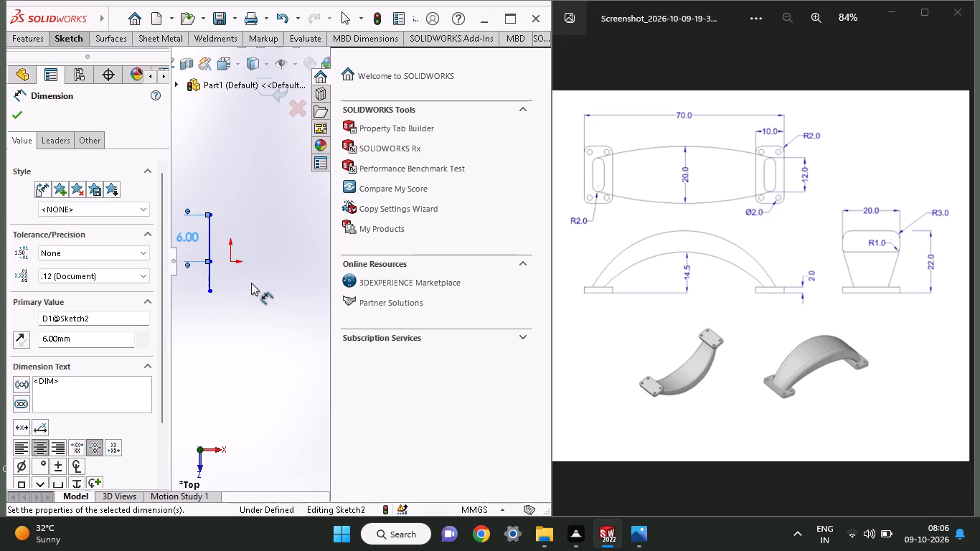
Dimension the distance from the vertical line's middle point to its lower endpoint as 6 mm.
left_click(207, 291)
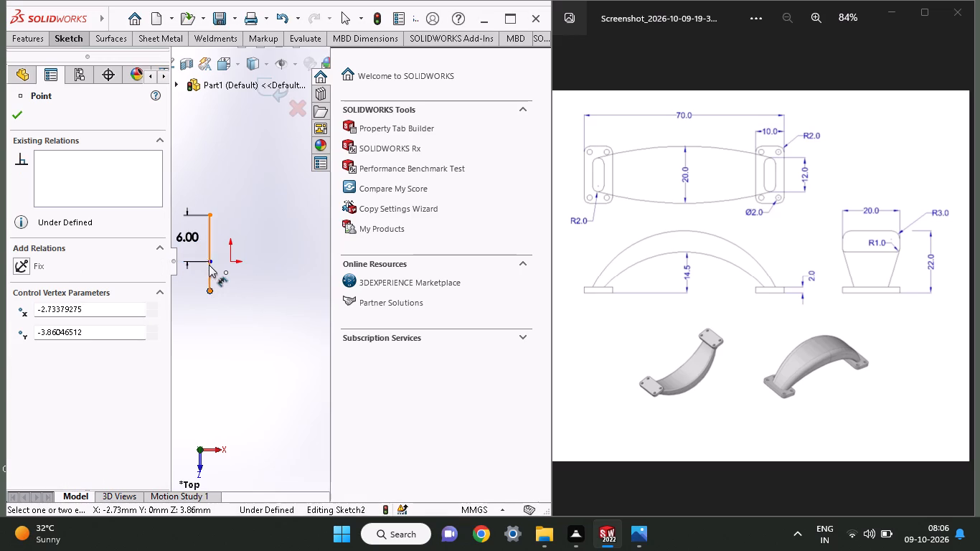
left_click(209, 263)
left_click(179, 277)
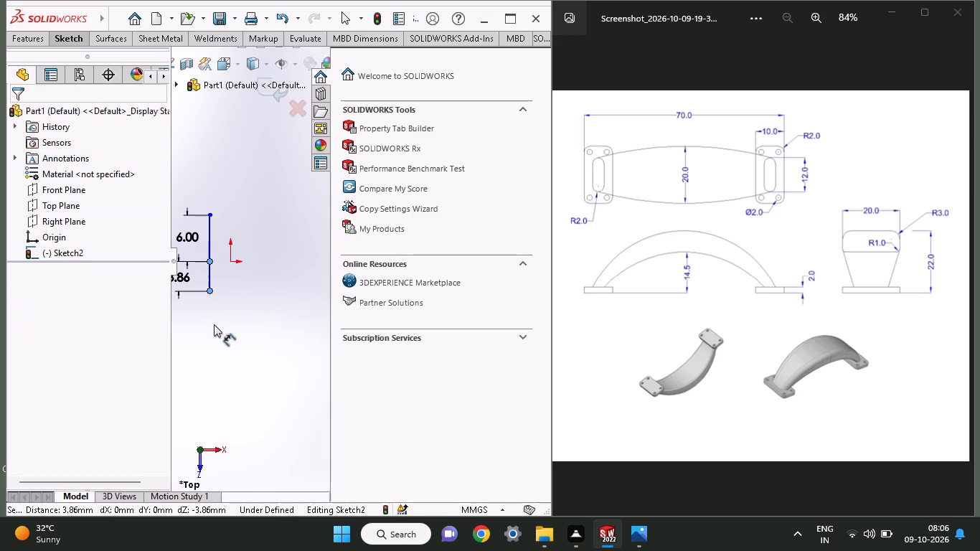
key("6")
key("Return")
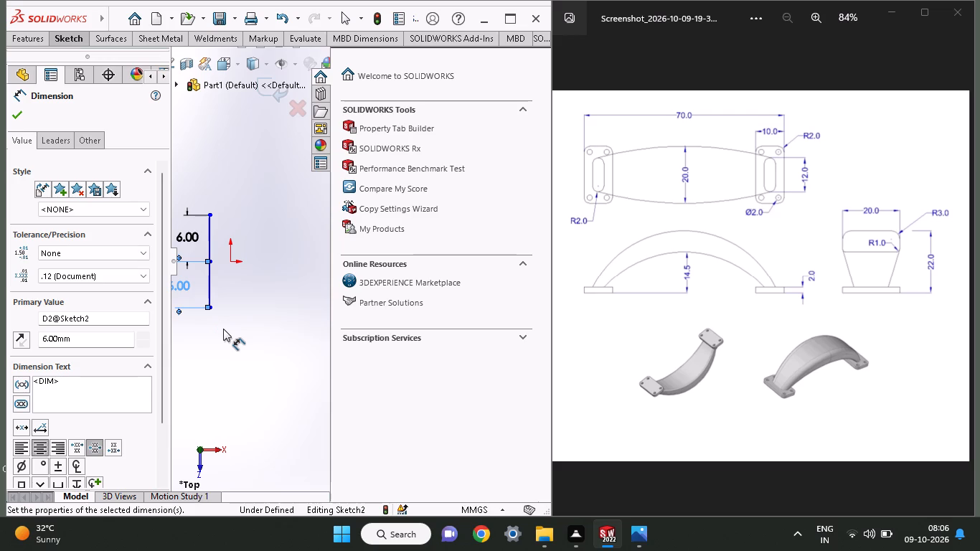
Sketch a horizontal line about 3.4 mm long, running right from the vertical line's upper endpoint.
left_click(60, 39)
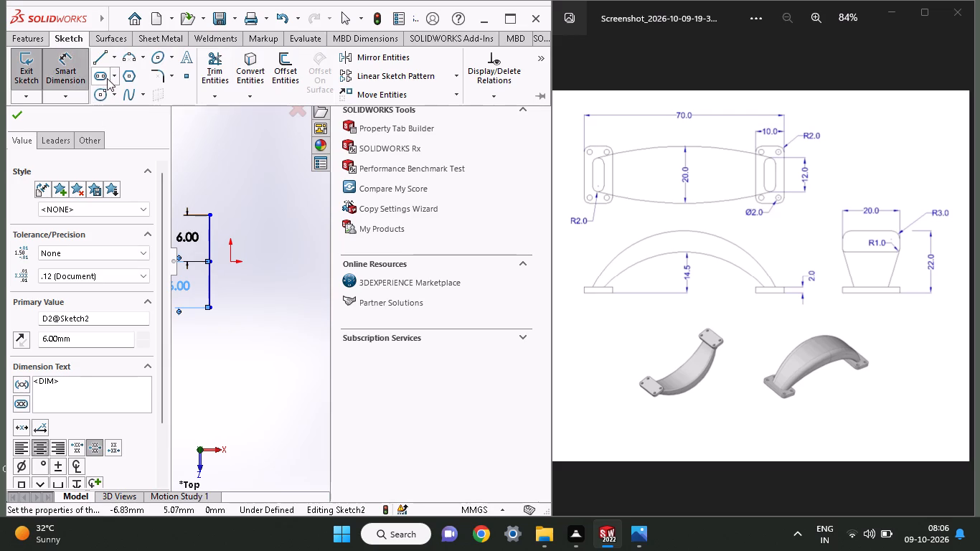
left_click(103, 64)
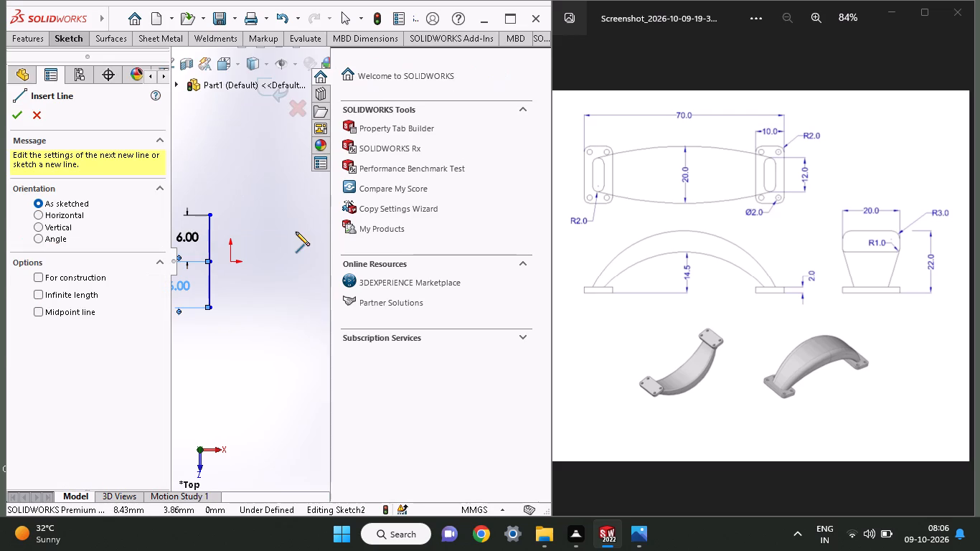
left_click(208, 215)
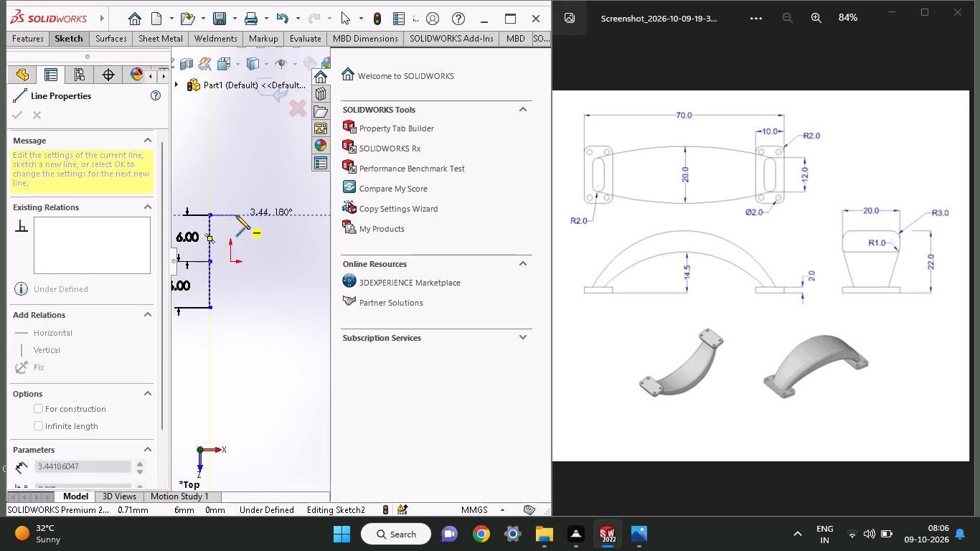
left_click(236, 215)
right_click(245, 172)
left_click(257, 182)
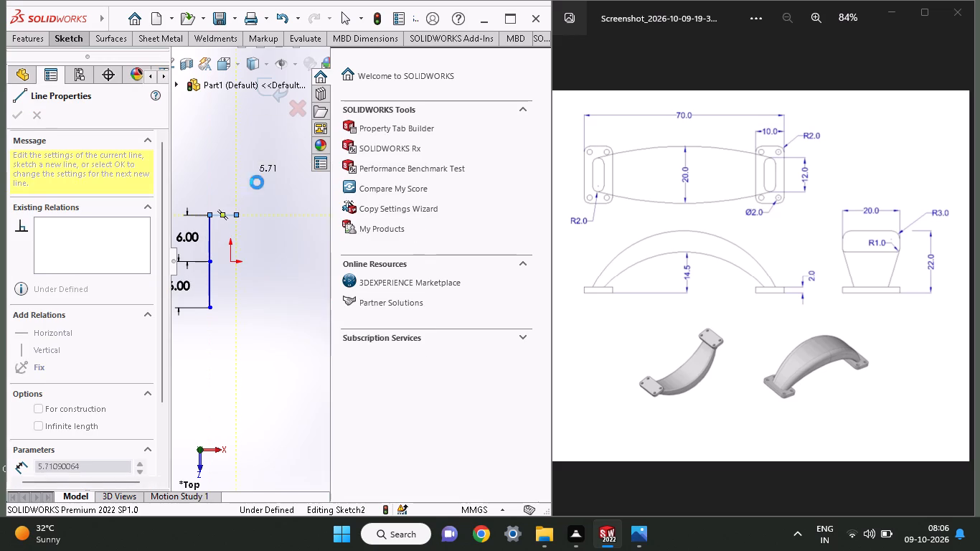
Dimension the horizontal top line's length as 4 mm.
left_click(53, 37)
left_click(67, 59)
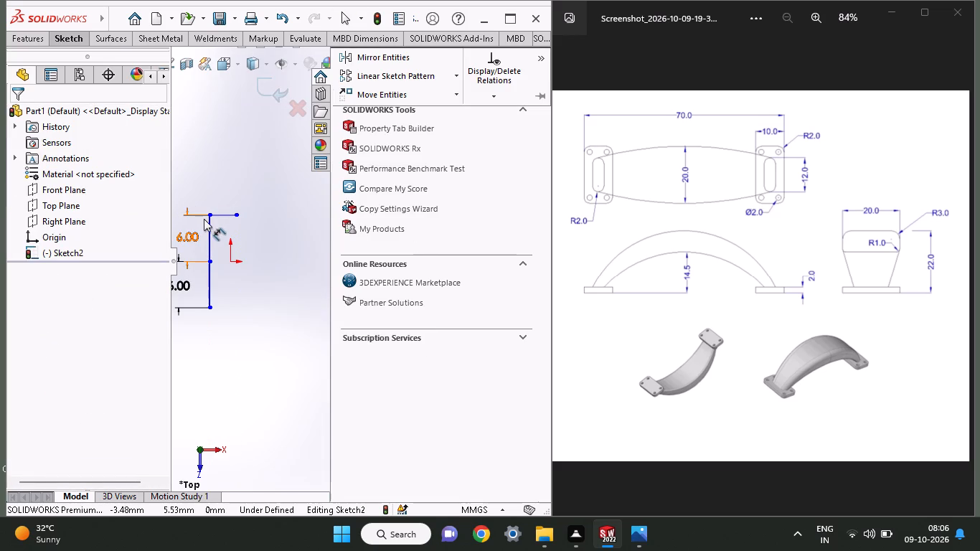
left_click(227, 217)
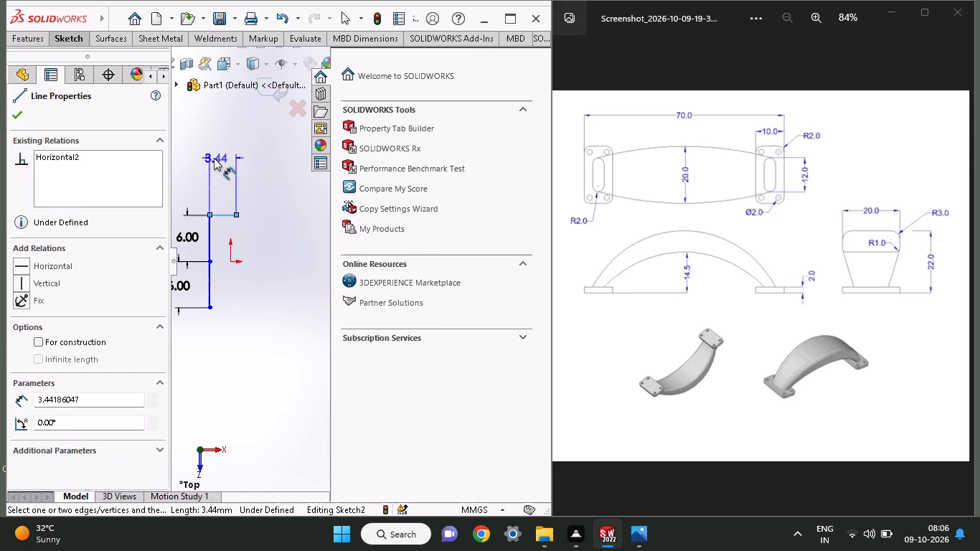
left_click(214, 158)
key("4")
key("Return")
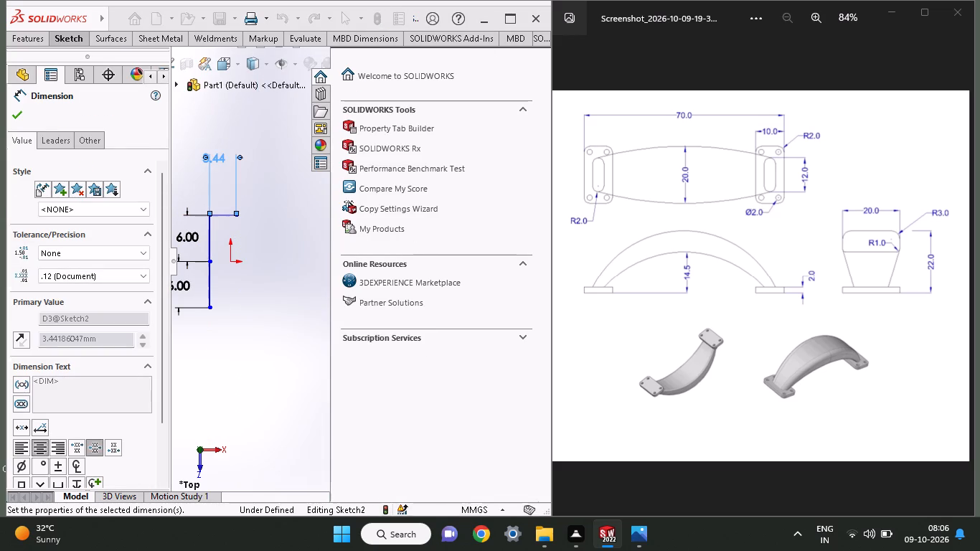
Sketch a vertical line down from the top line's right end, reaching below the left line's lower endpoint.
left_click(70, 39)
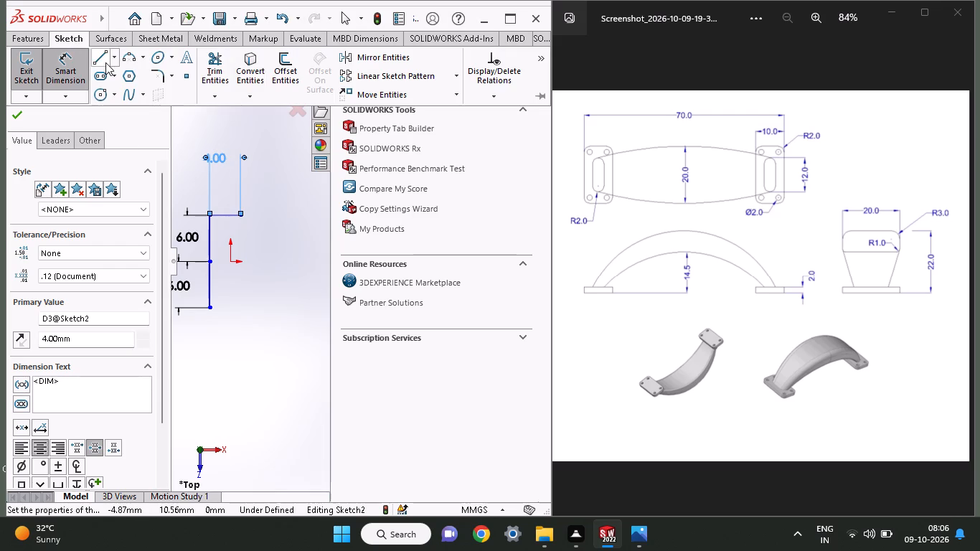
left_click(105, 62)
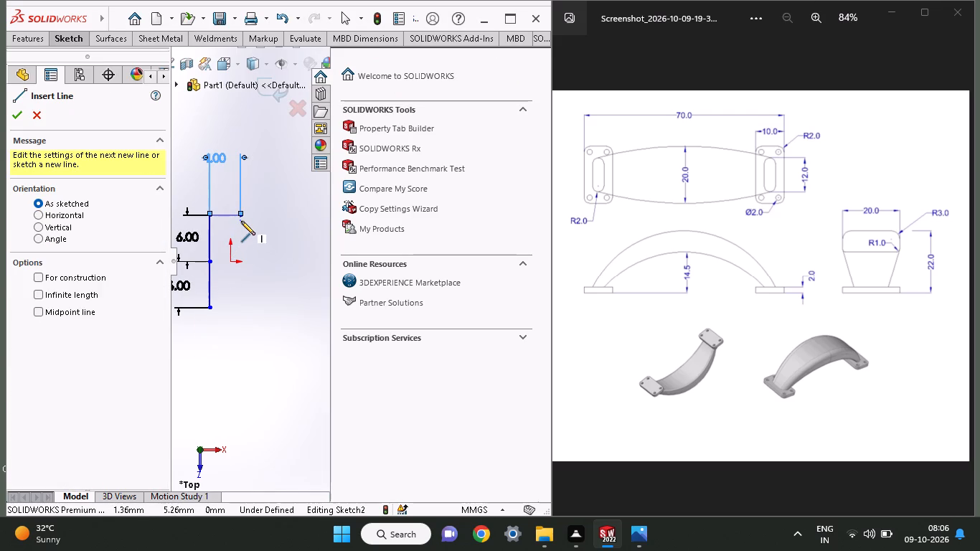
left_click(240, 217)
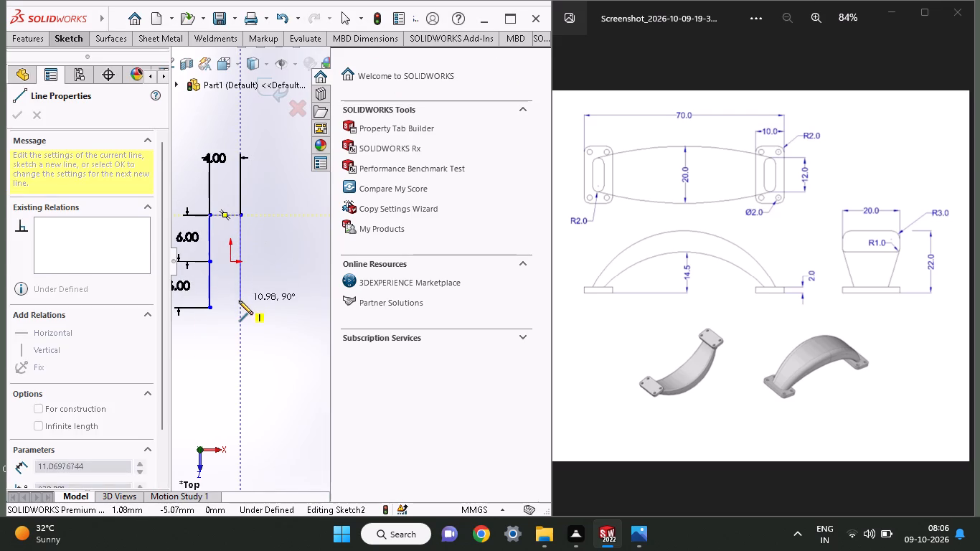
left_click(237, 327)
right_click(258, 263)
left_click(271, 268)
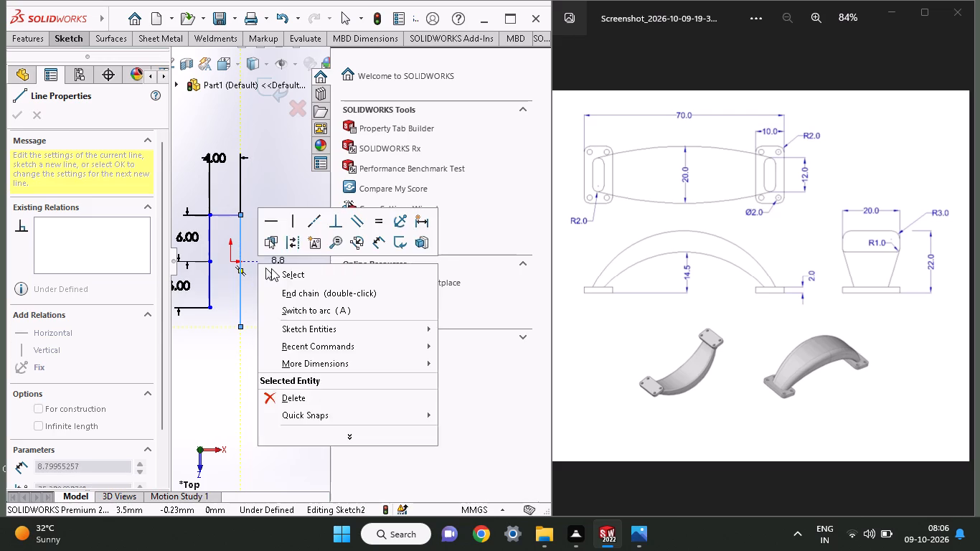
Bring up the sketch tools for further work on the 4 mm wide profile.
left_click(65, 37)
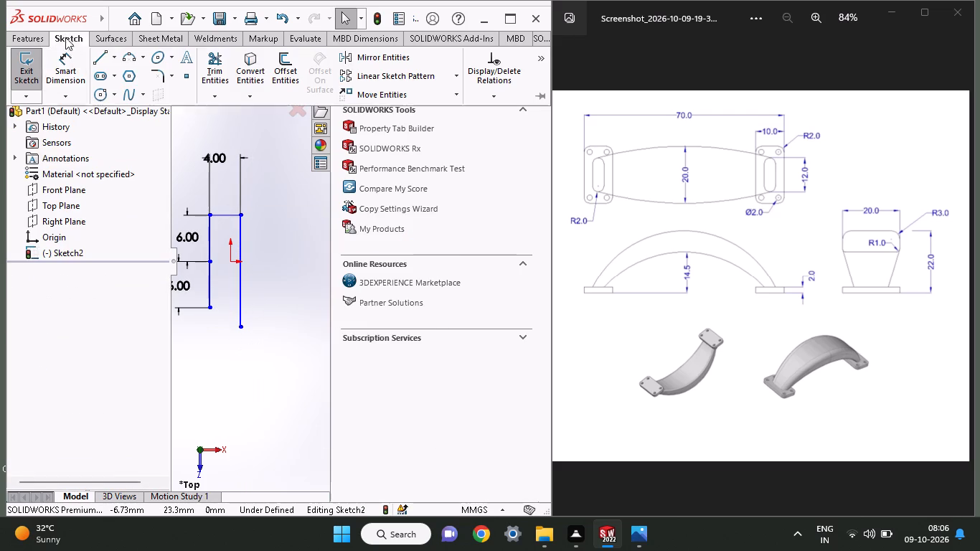
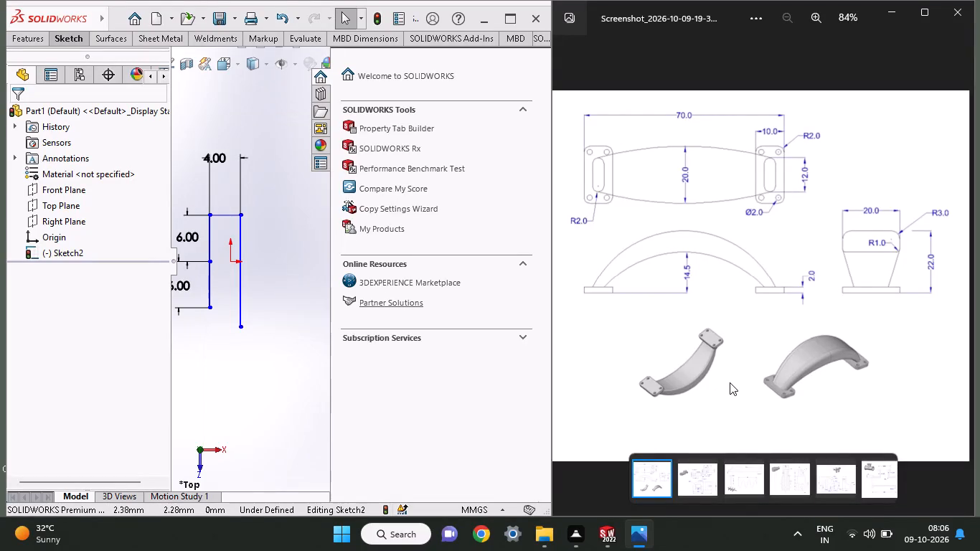
Dimension the length of the profile's right vertical line as 12 mm.
left_click(730, 384)
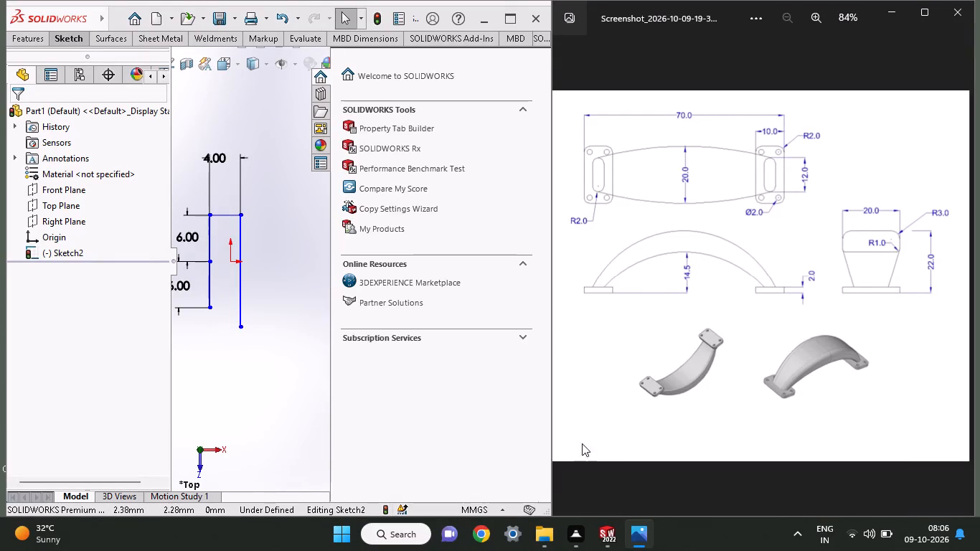
left_click(82, 37)
left_click(79, 65)
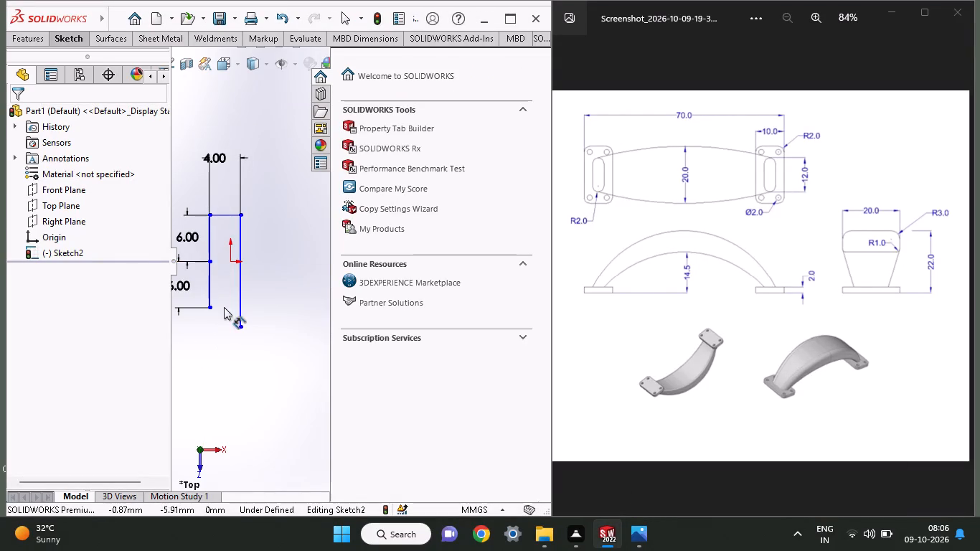
left_click(237, 327)
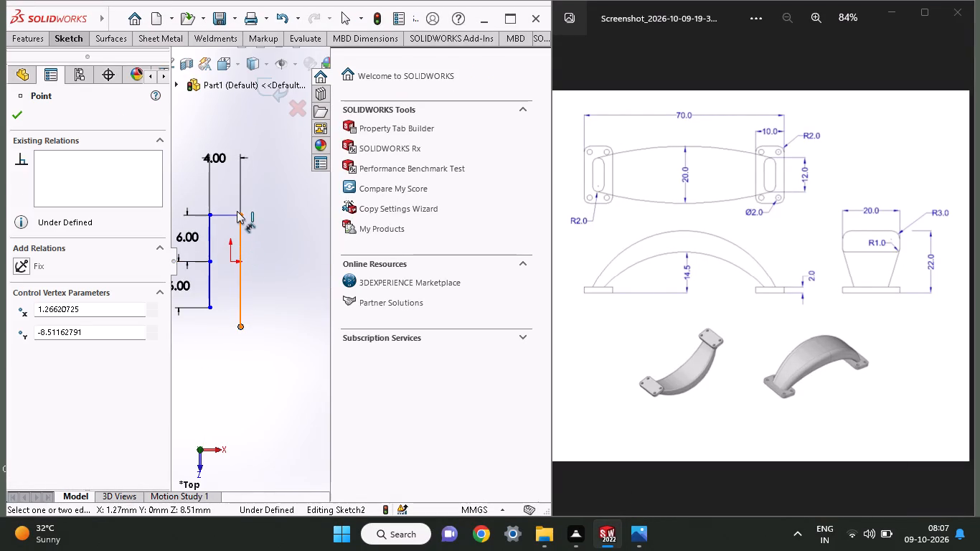
left_click(242, 215)
left_click(285, 270)
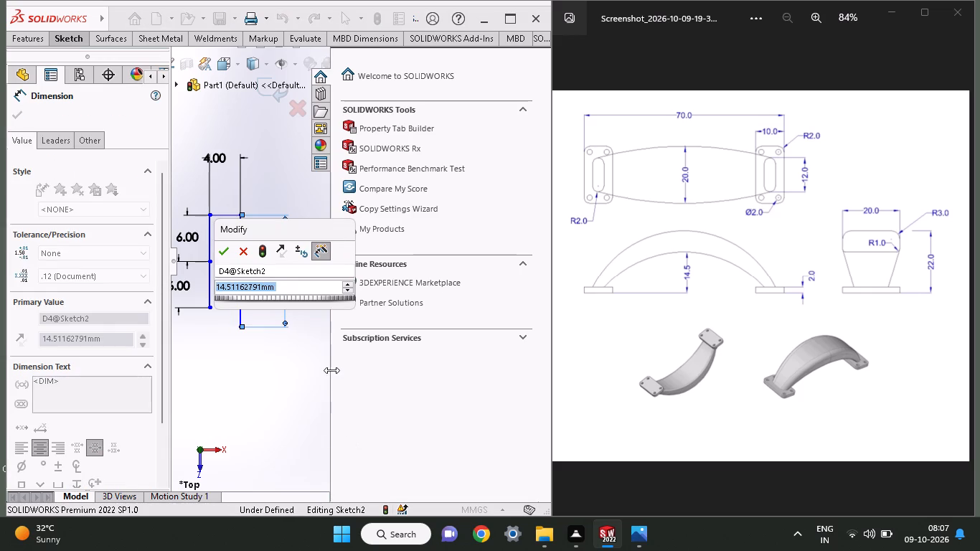
type("12")
key("Return")
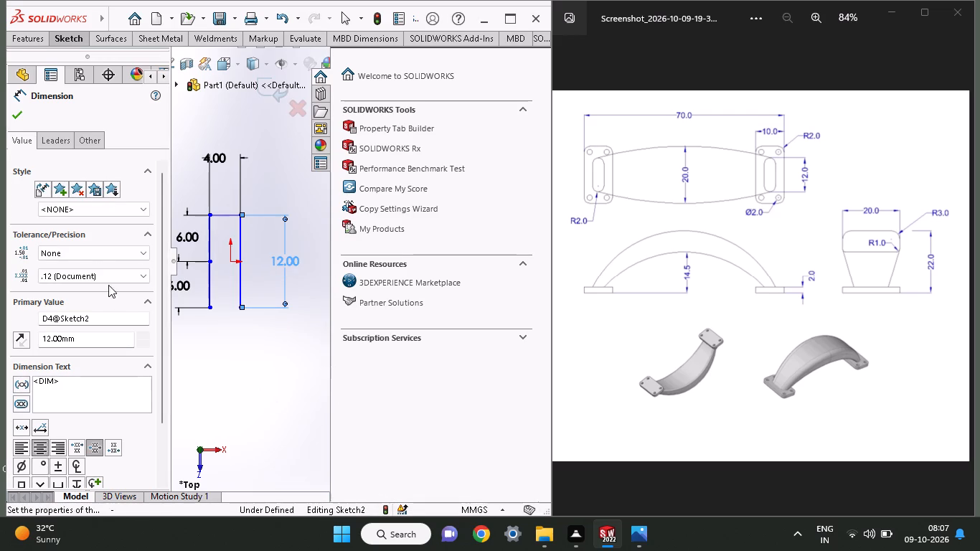
Close the profile with a horizontal line joining the lower endpoints of the two vertical lines.
left_click(52, 38)
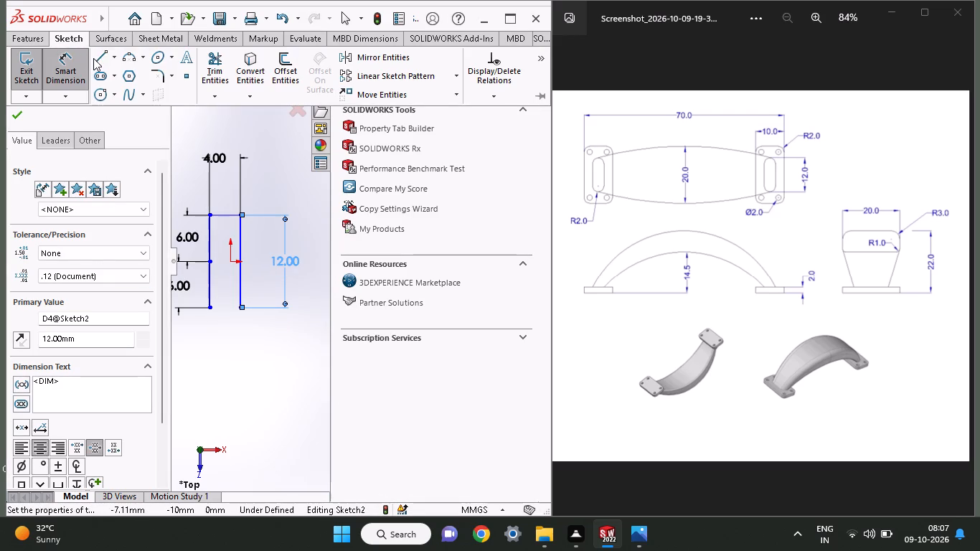
left_click(94, 59)
left_click(206, 307)
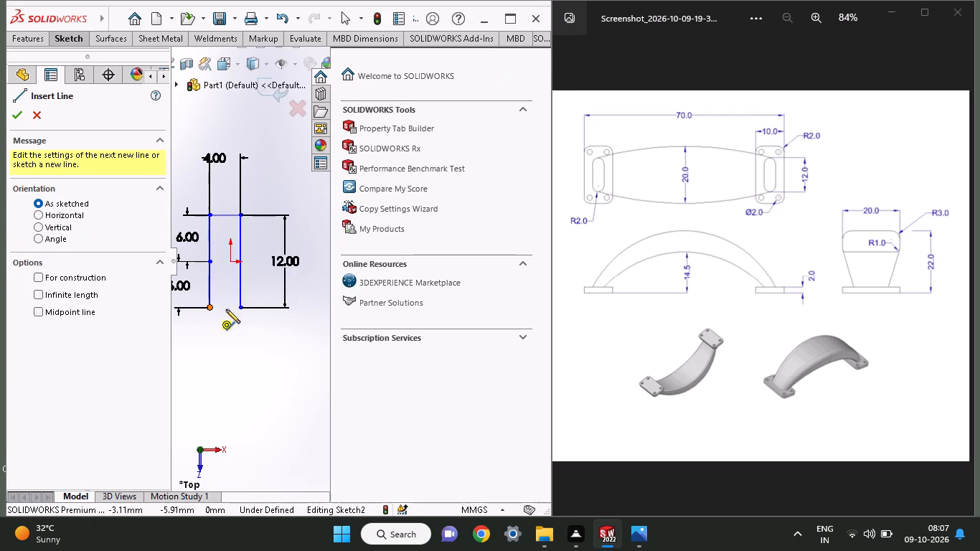
left_click(238, 309)
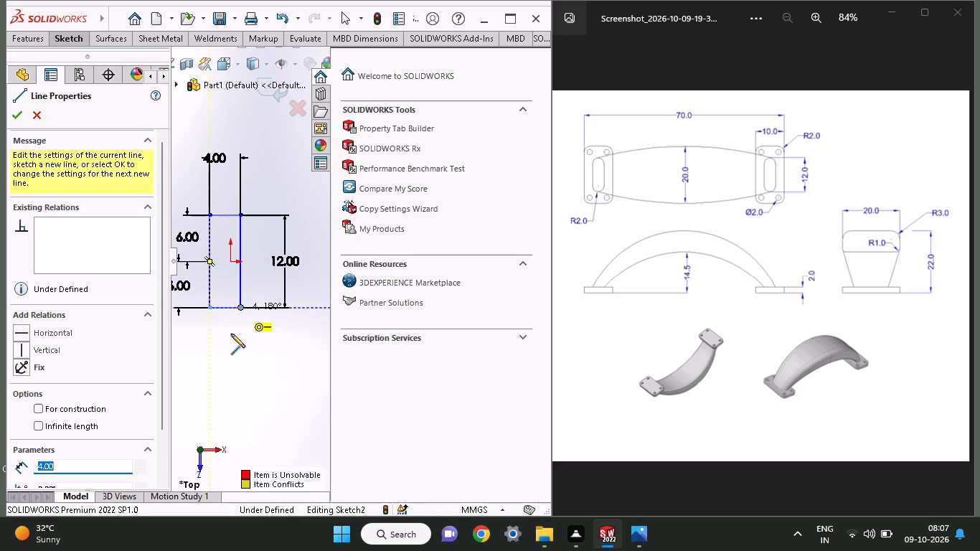
right_click(225, 334)
left_click(248, 348)
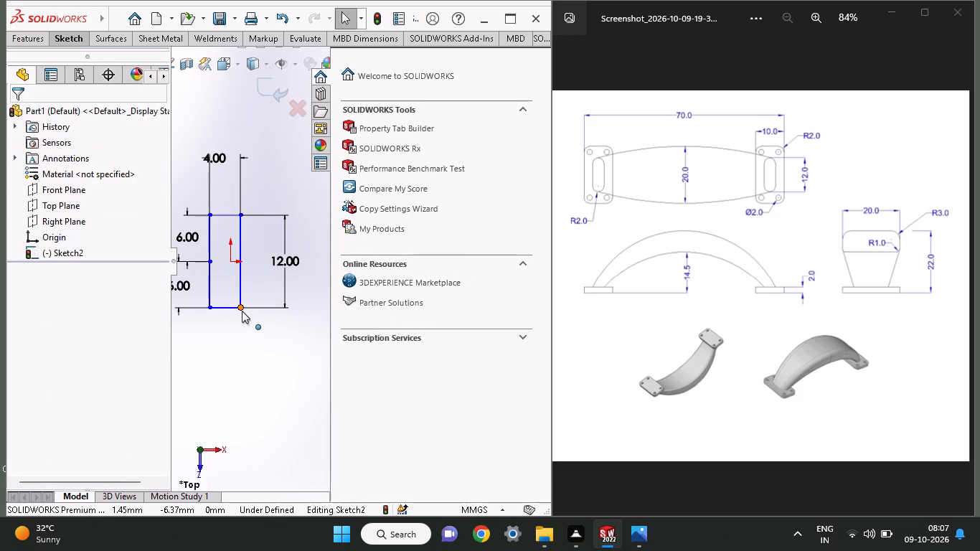
Sketch a vertical line about 4.2 mm long, running down from the midpoint of the profile's top line.
left_click(85, 35)
left_click(99, 58)
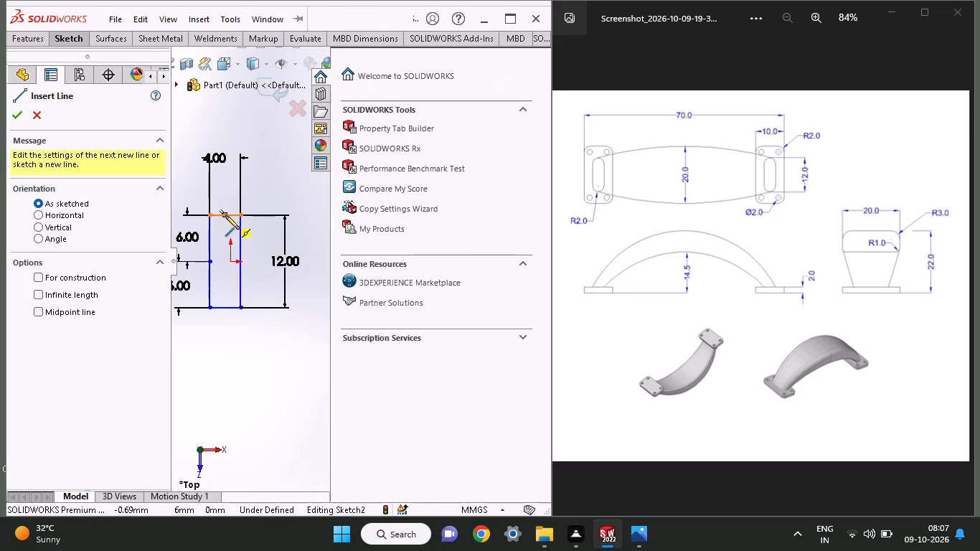
left_click(225, 215)
left_click(224, 248)
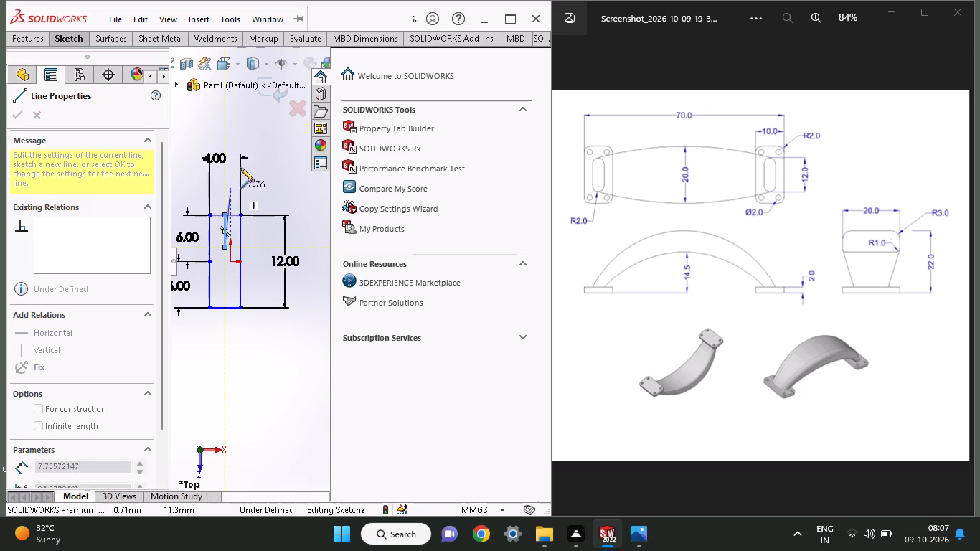
right_click(249, 176)
left_click(261, 186)
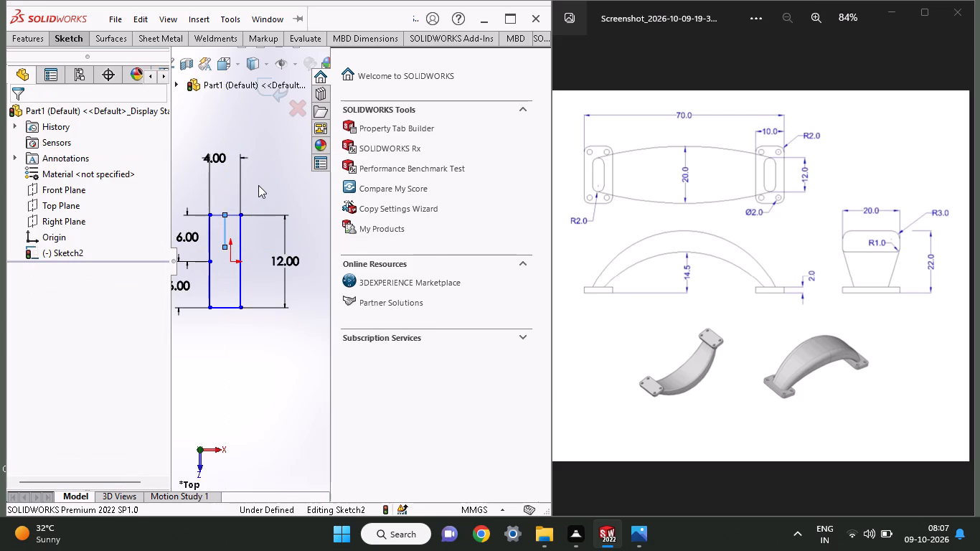
Dimension the short vertical line under the top edge as 2 mm long.
left_click(75, 45)
left_click(75, 60)
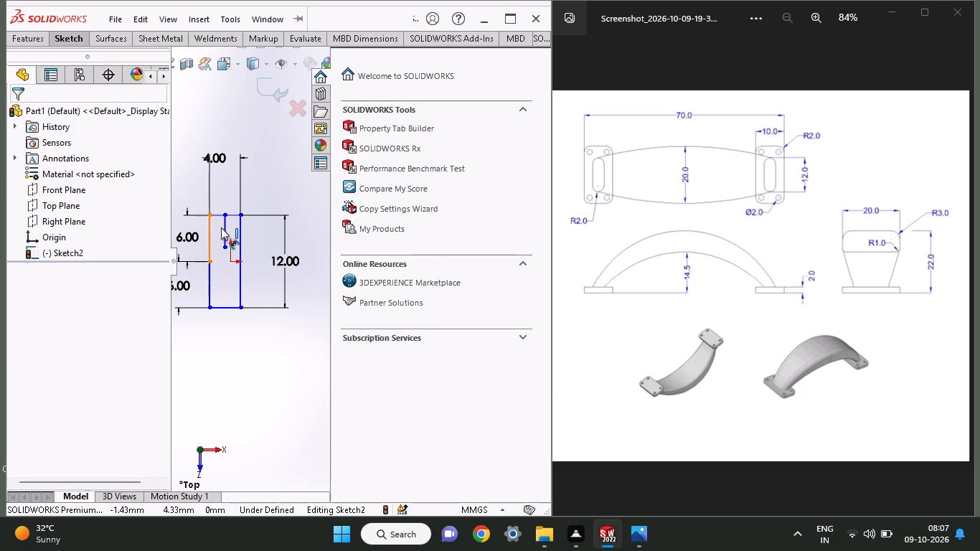
left_click(222, 227)
left_click(296, 235)
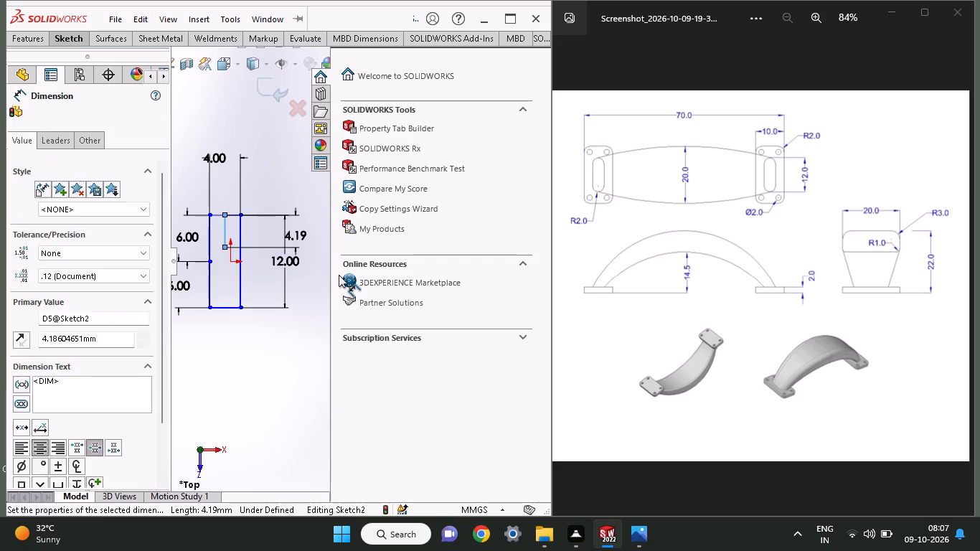
key("2")
key("Return")
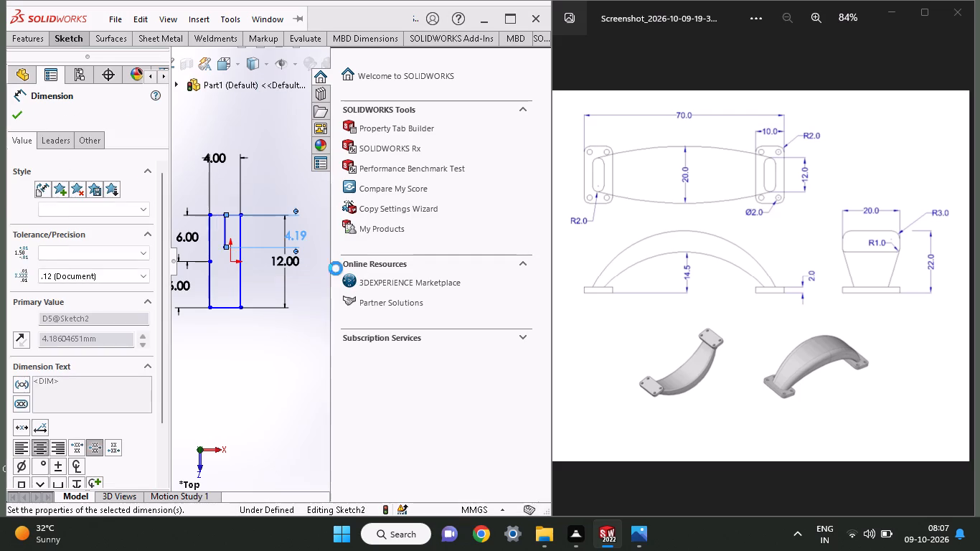
Sketch a circle of 2 mm radius centred on the upper short line's lower endpoint, reaching the top line's midpoint.
left_click(63, 32)
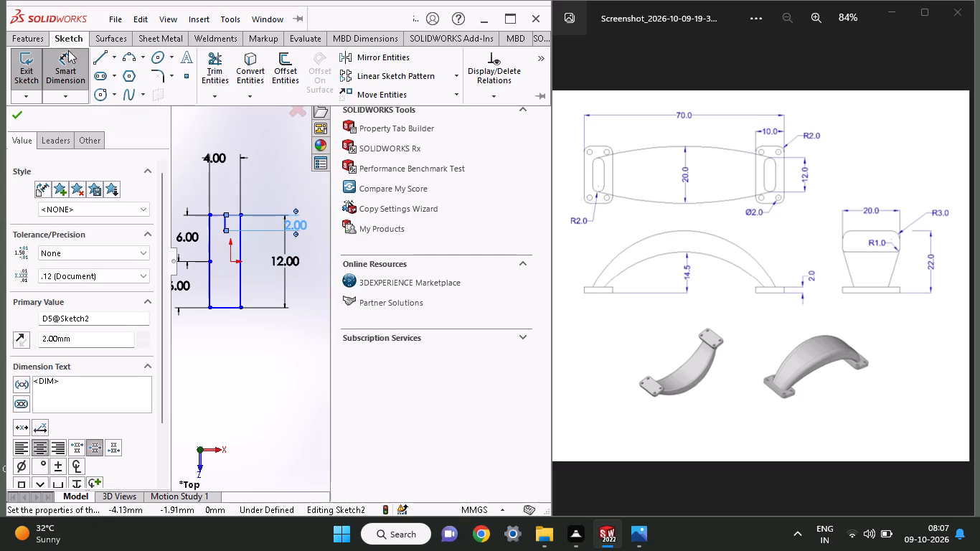
left_click(97, 95)
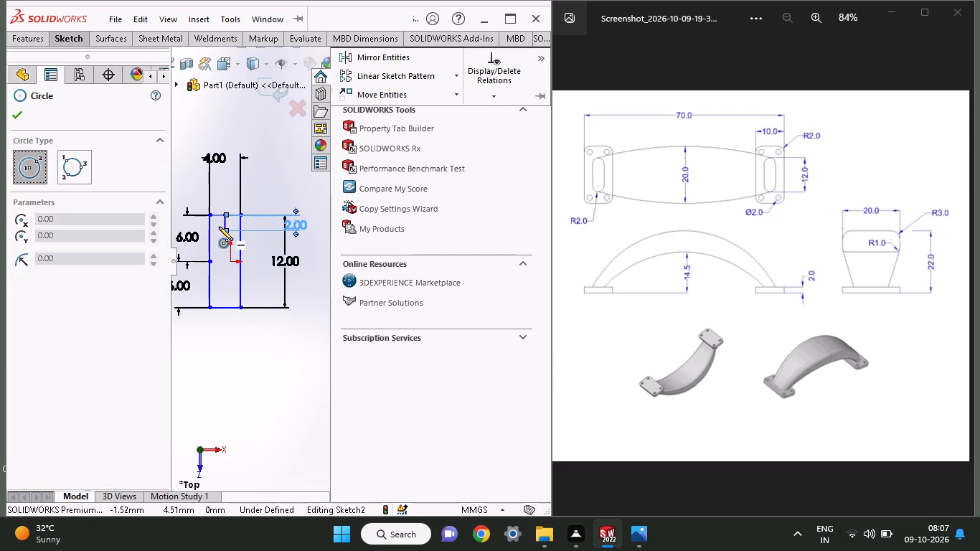
left_click(225, 233)
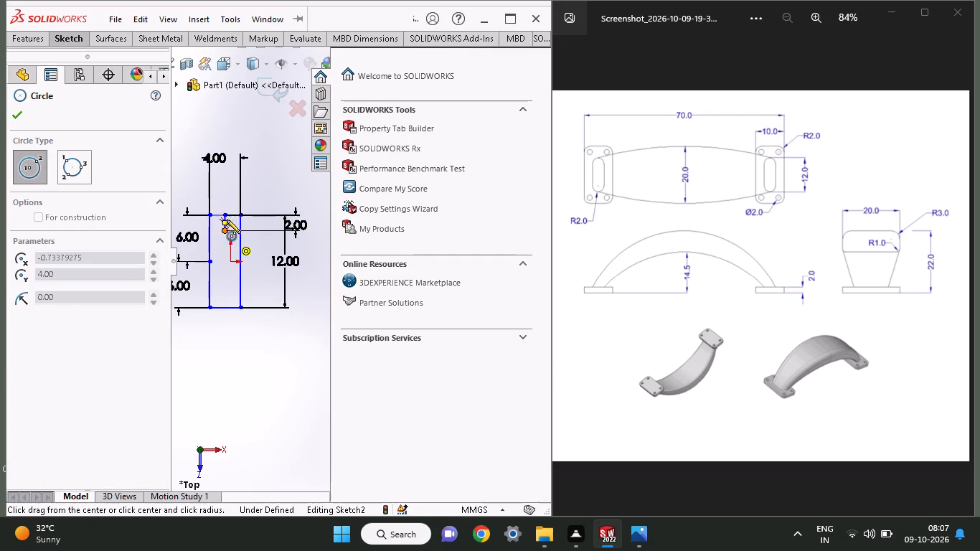
left_click(224, 217)
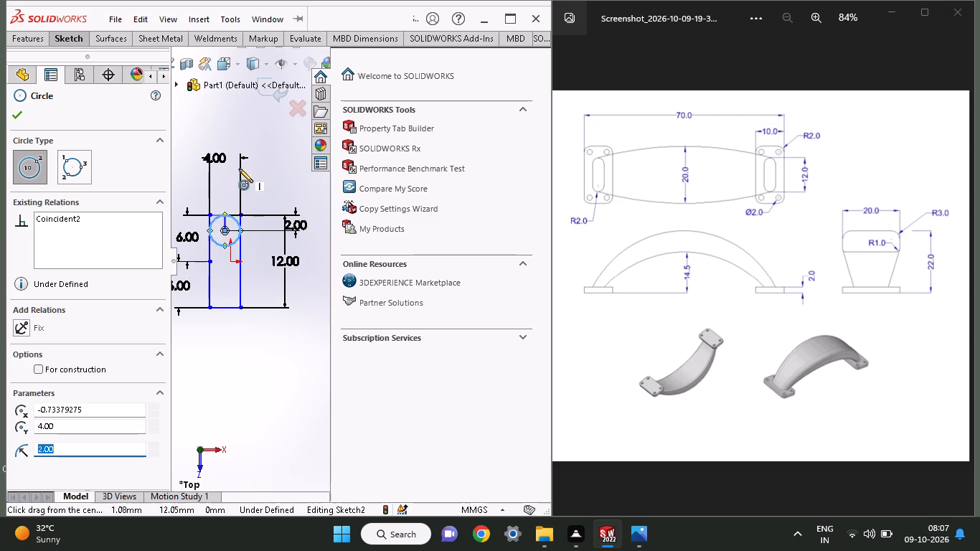
left_click(22, 110)
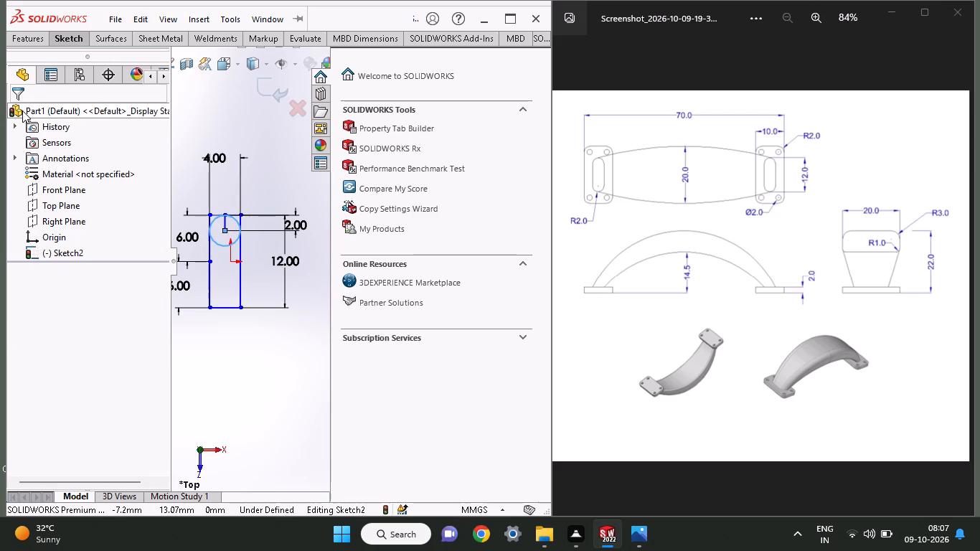
Sketch a vertical line about 3.2 mm long, running up from the midpoint of the profile's bottom line.
left_click(55, 37)
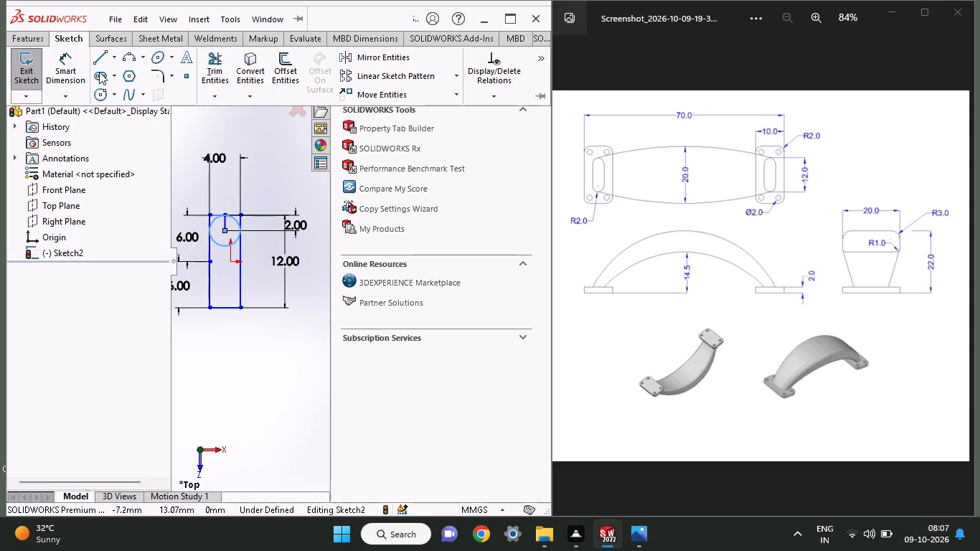
left_click(110, 62)
left_click(128, 75)
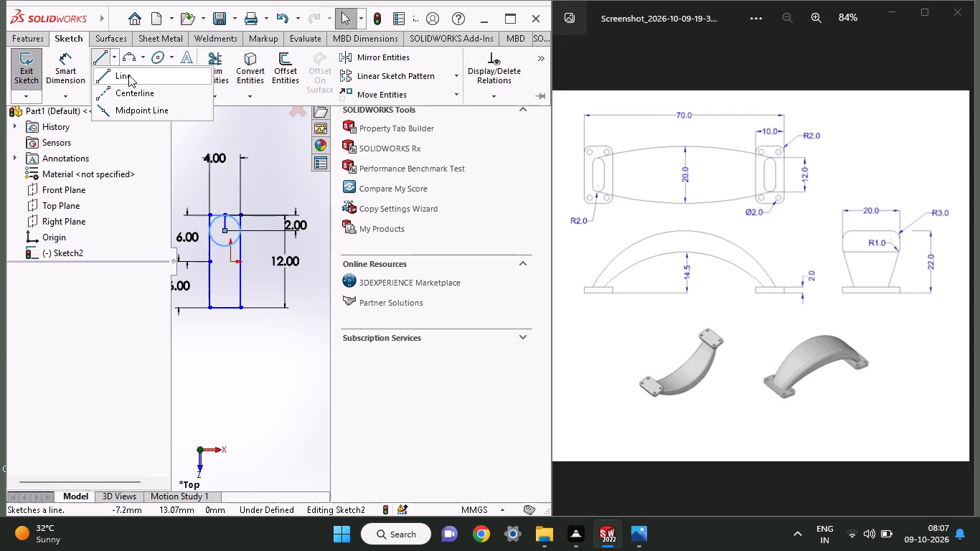
left_click(223, 305)
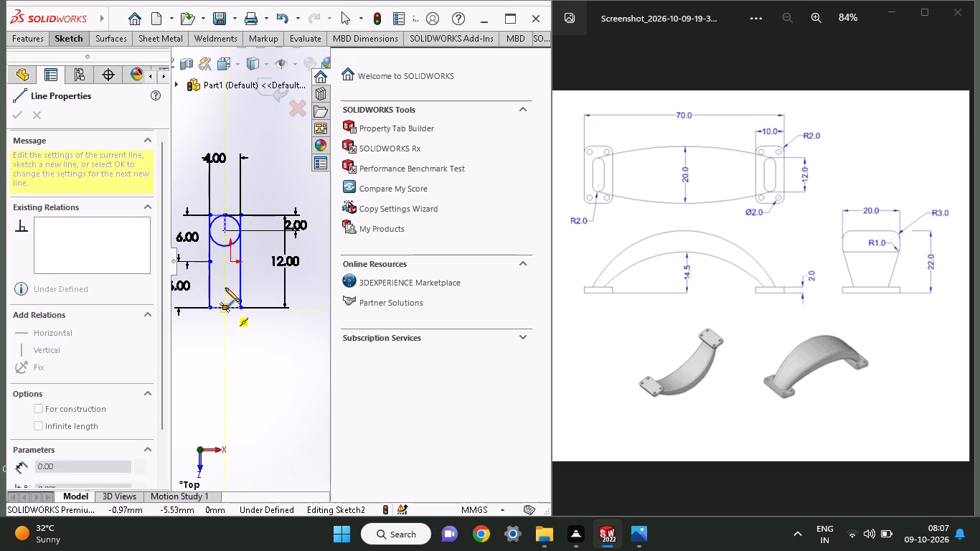
left_click(225, 283)
right_click(258, 325)
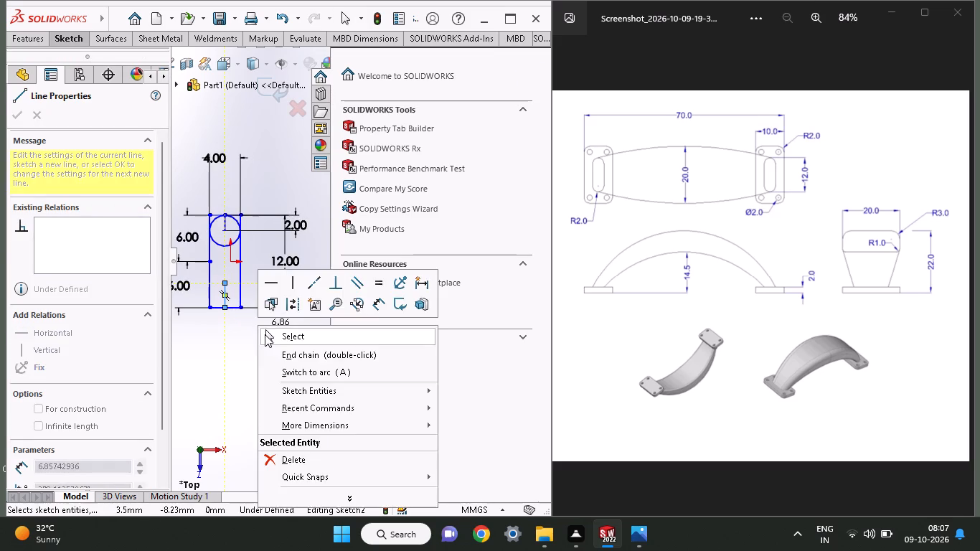
left_click(265, 334)
Dimension the short vertical line above the bottom edge as 2 mm long.
left_click(64, 42)
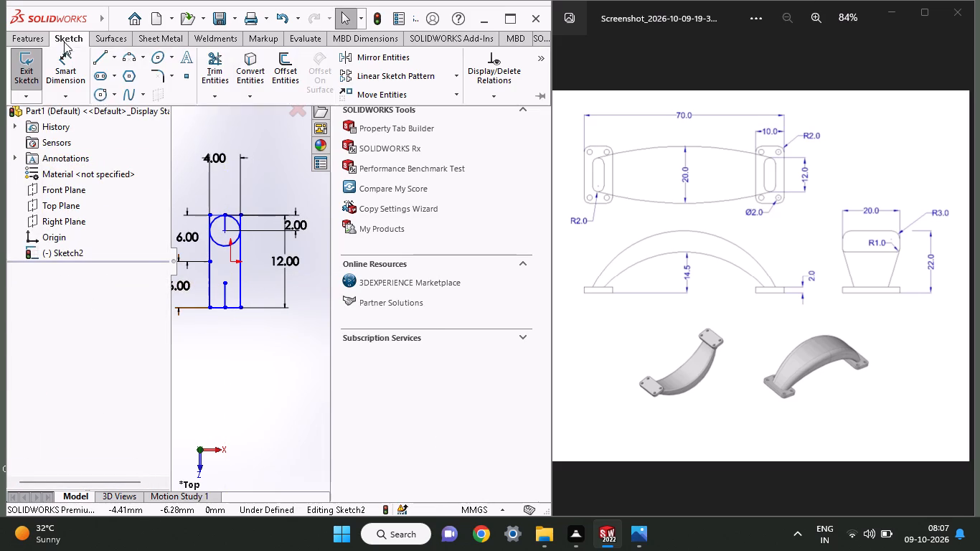
left_click(60, 70)
left_click(225, 292)
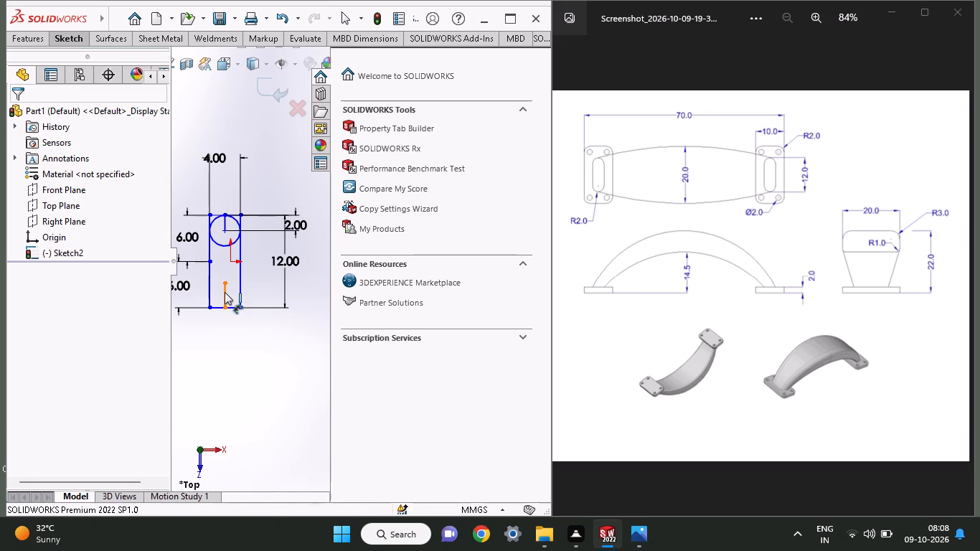
left_click(296, 296)
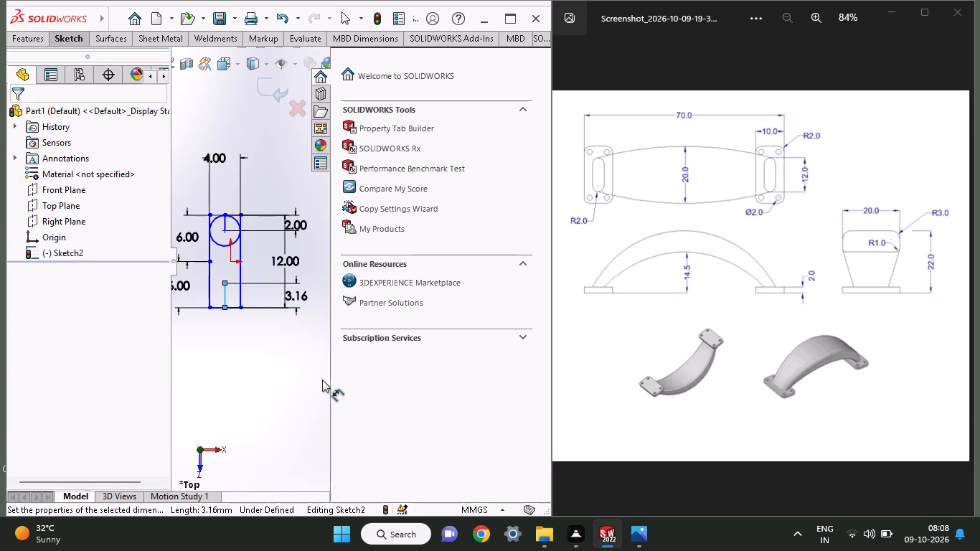
key("2")
key("Return")
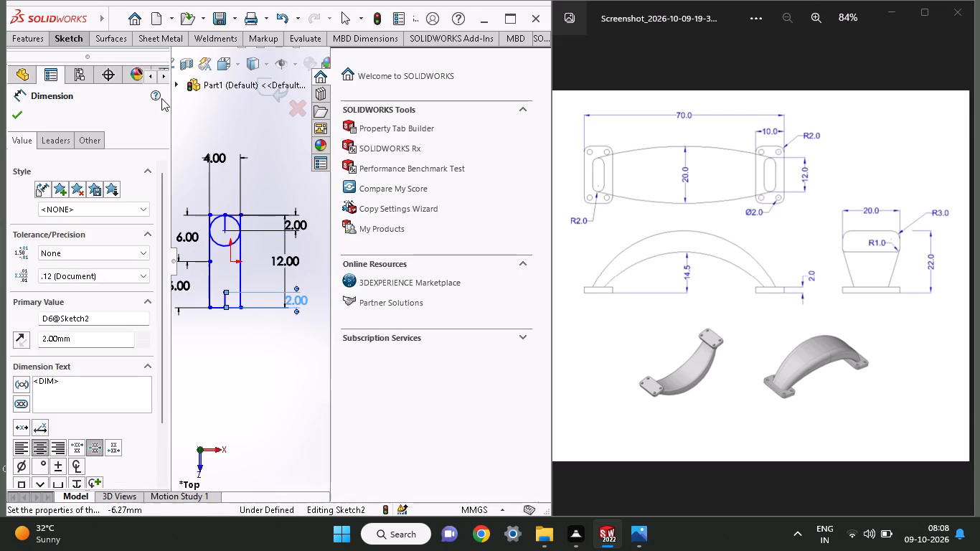
Sketch a circle of 2 mm radius centred on the lower short line's upper endpoint, reaching the bottom line's midpoint.
left_click(69, 37)
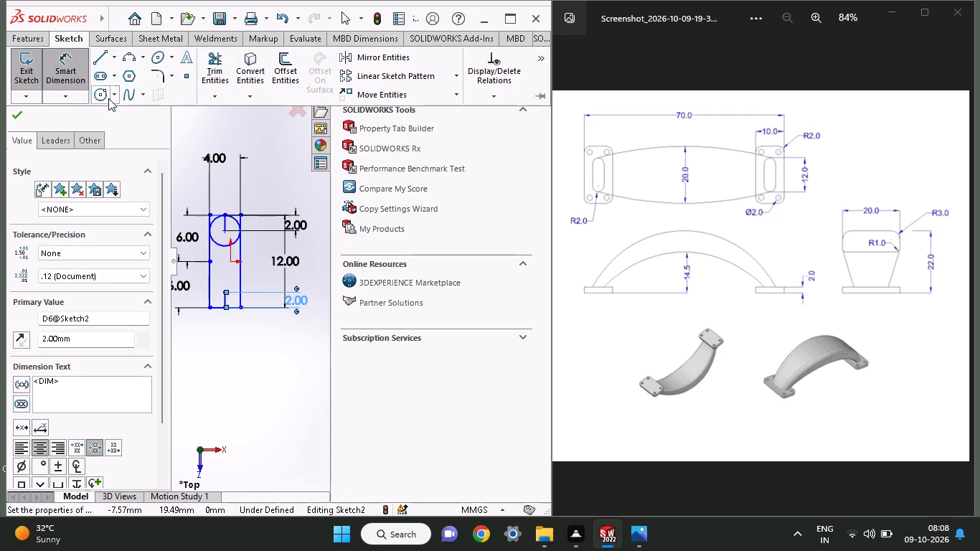
left_click(108, 98)
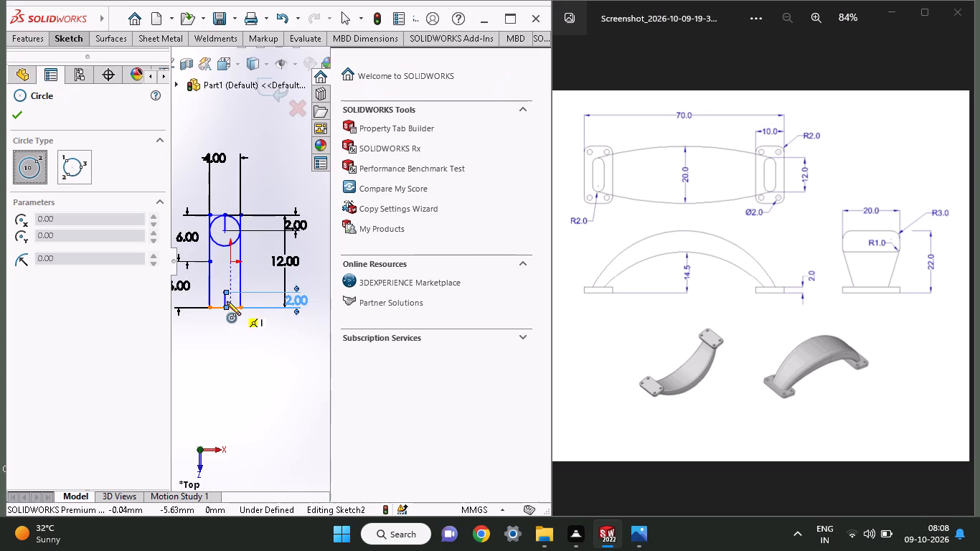
left_click(225, 293)
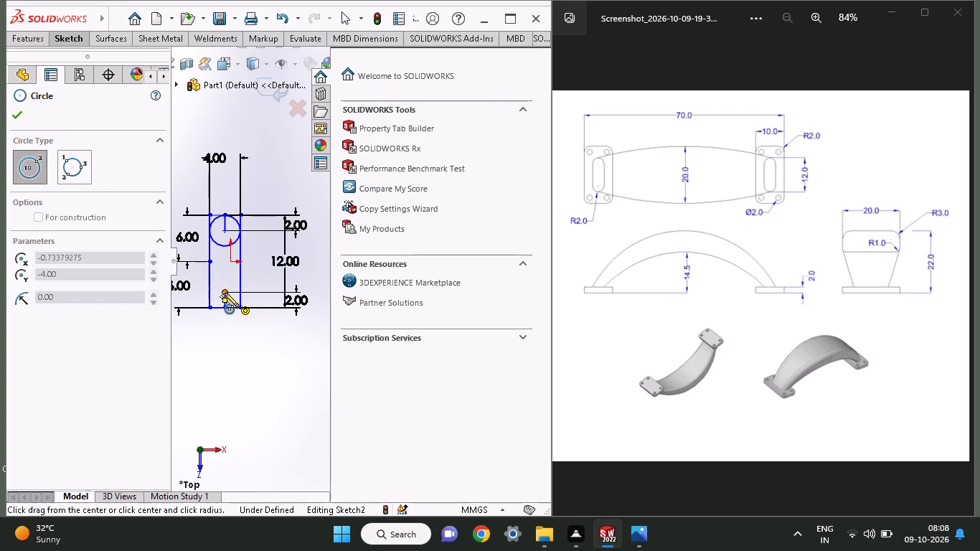
left_click(227, 308)
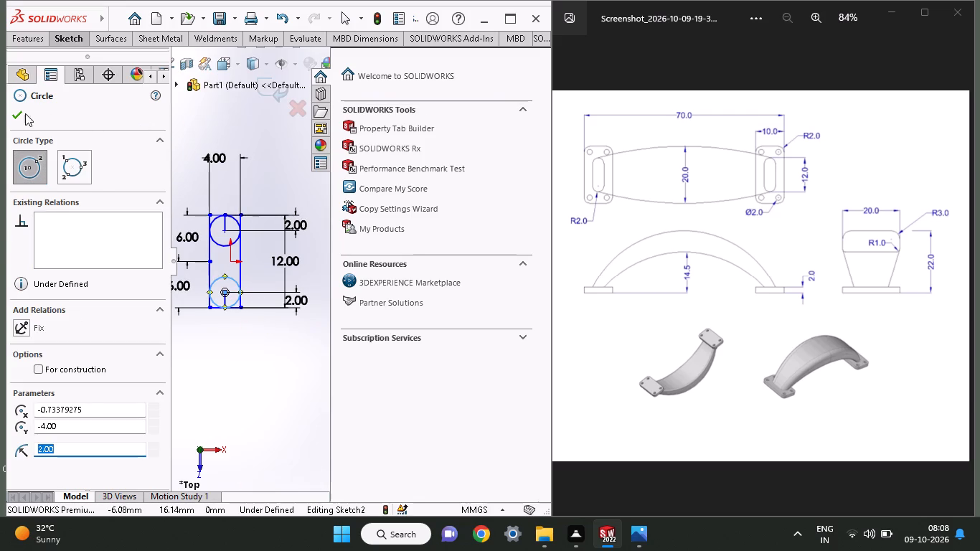
left_click(14, 119)
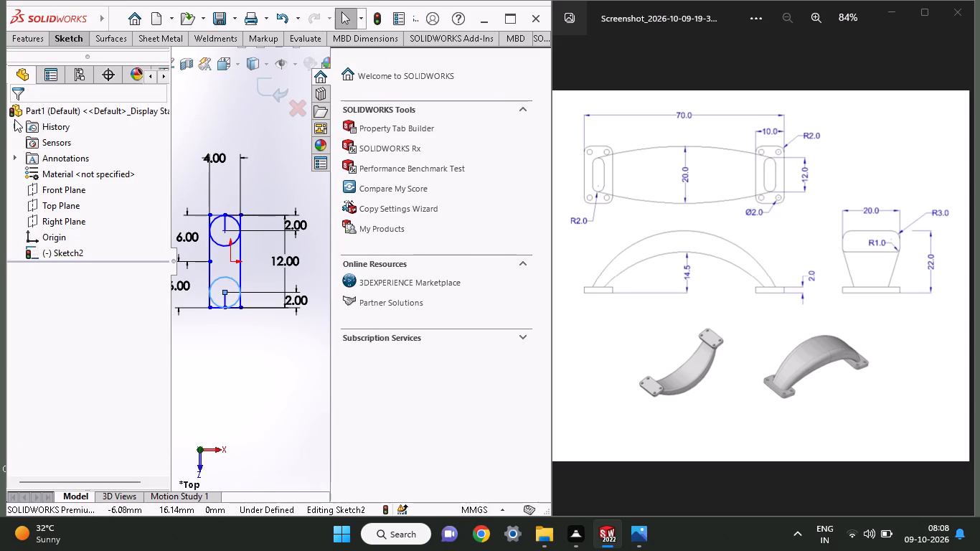
Trim away both square corners at the profile's top end, outside the upper circle.
left_click(61, 41)
left_click(209, 54)
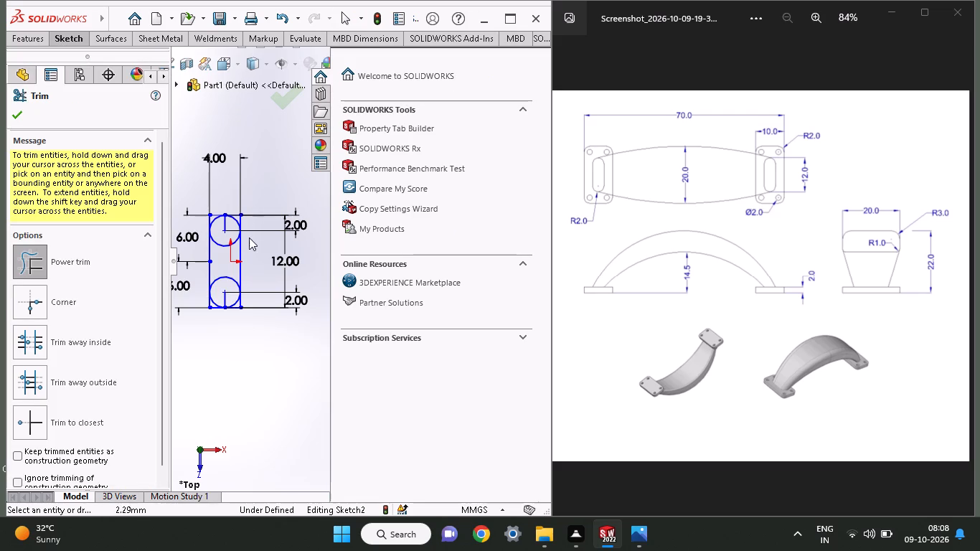
left_click_drag(251, 221, 246, 221)
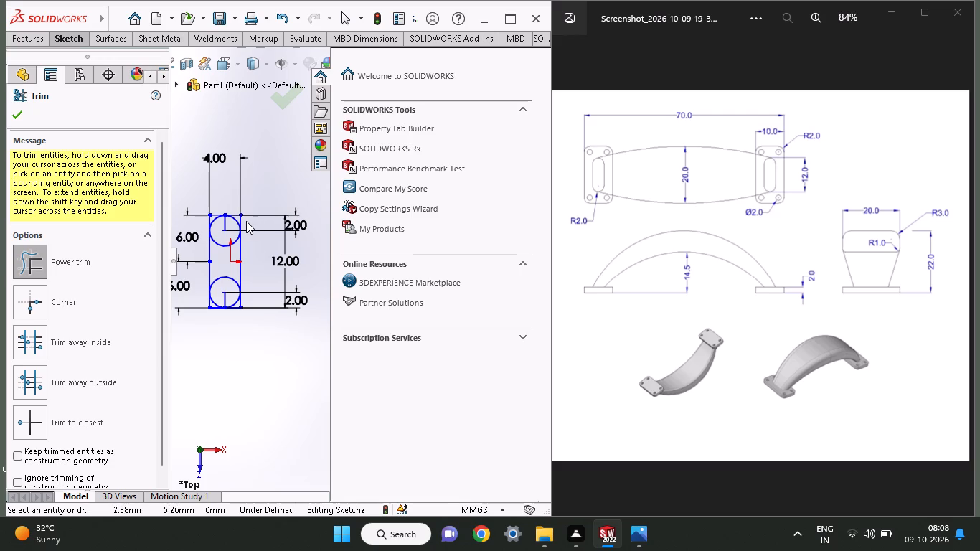
left_click_drag(246, 221, 217, 201)
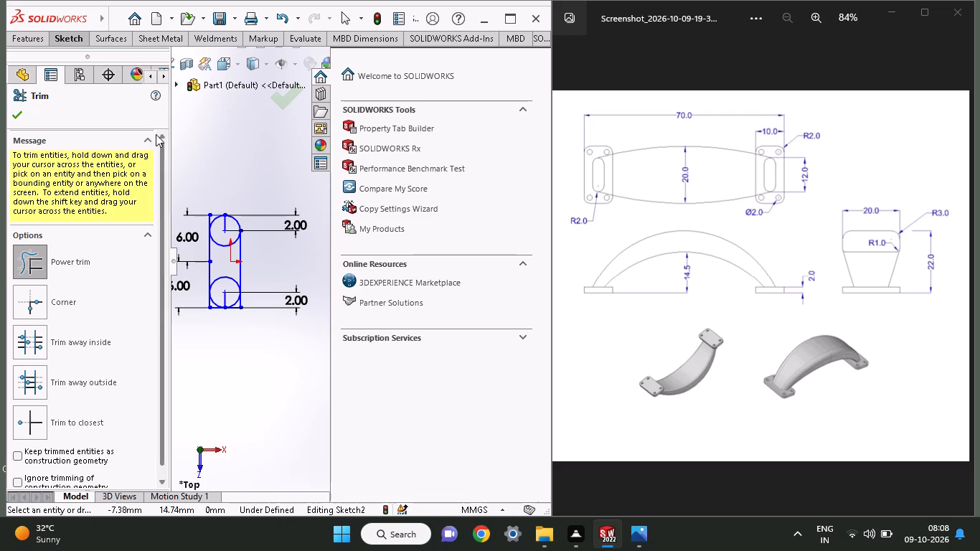
left_click(17, 108)
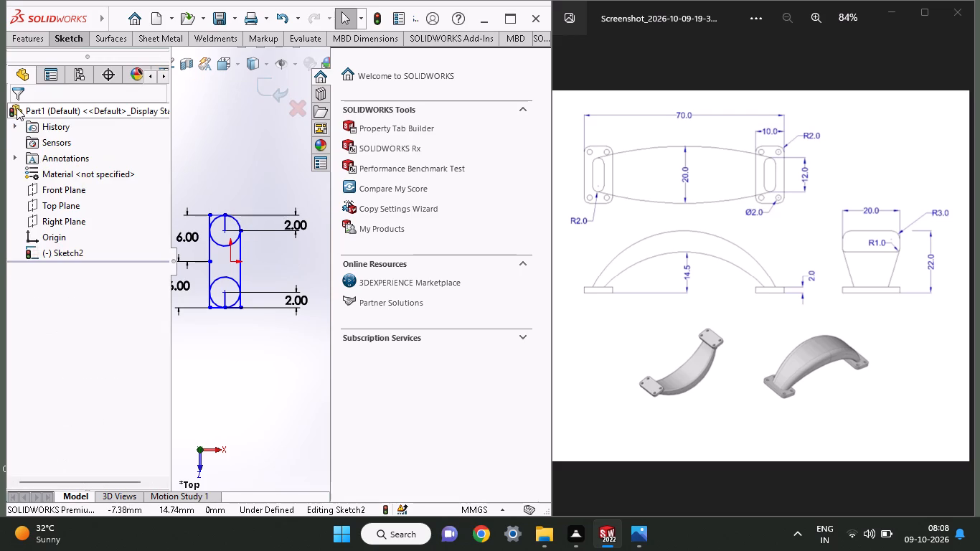
left_click(74, 38)
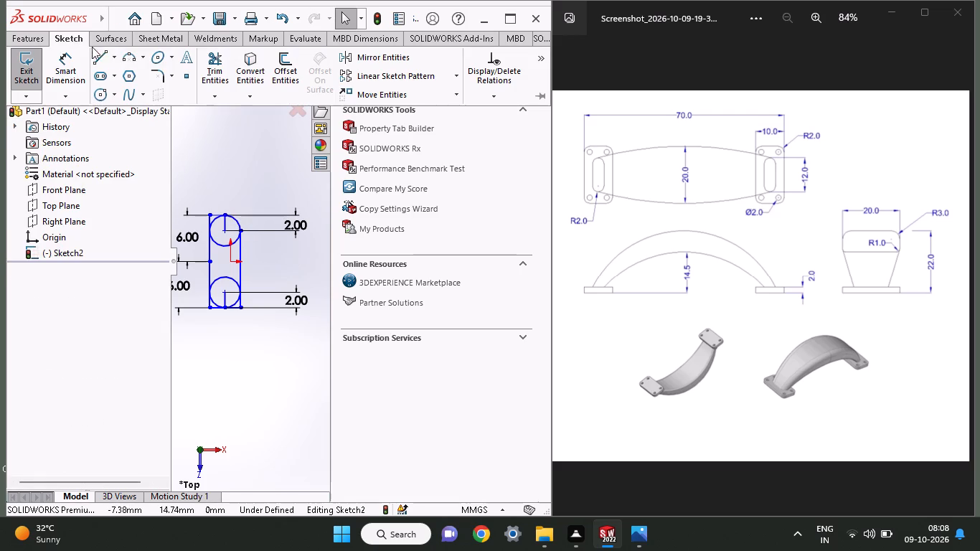
left_click(219, 77)
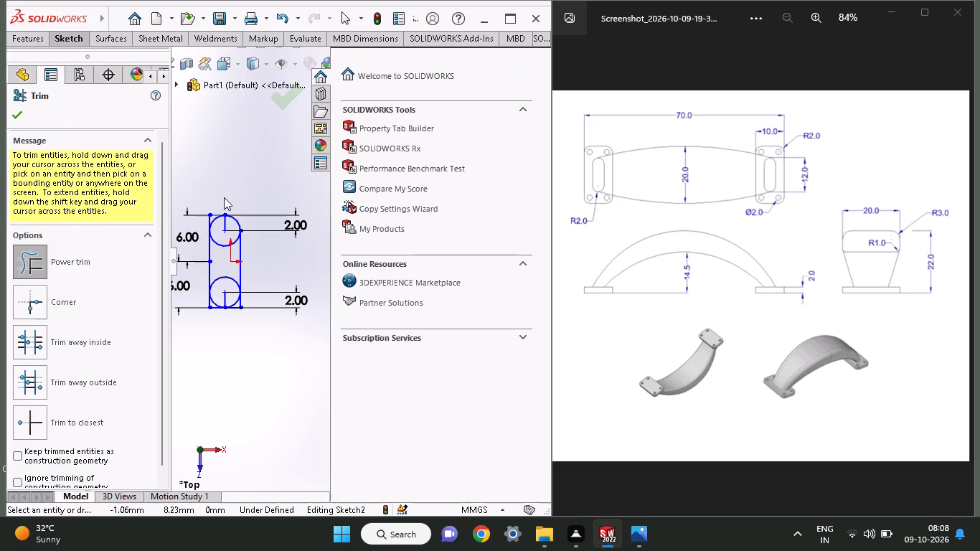
left_click_drag(222, 197, 207, 225)
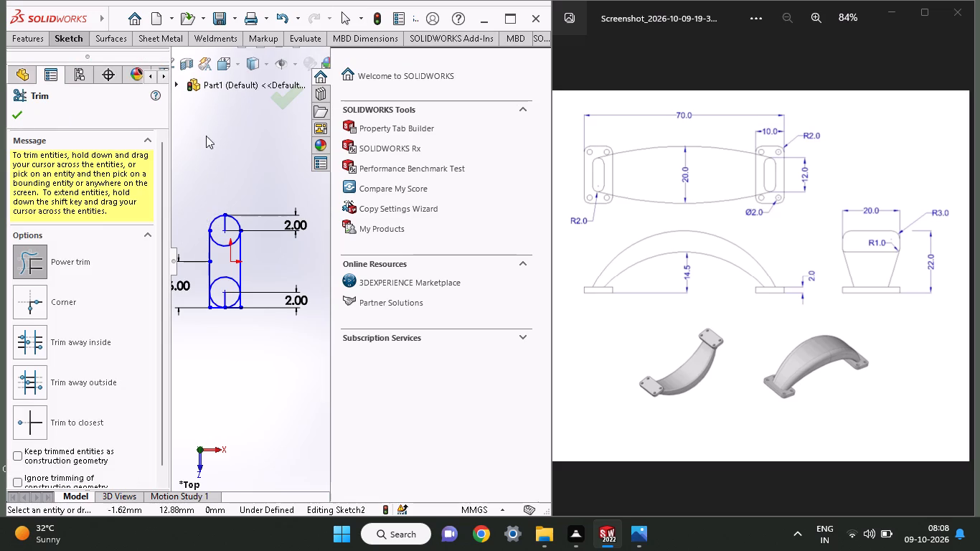
left_click(21, 121)
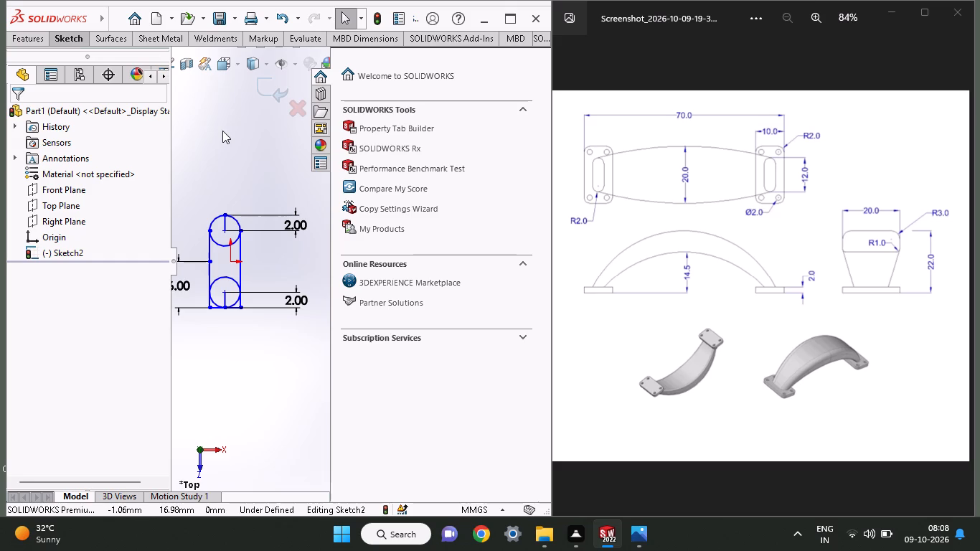
Trim away both square corners at the profile's bottom end, outside the lower circle.
left_click(83, 39)
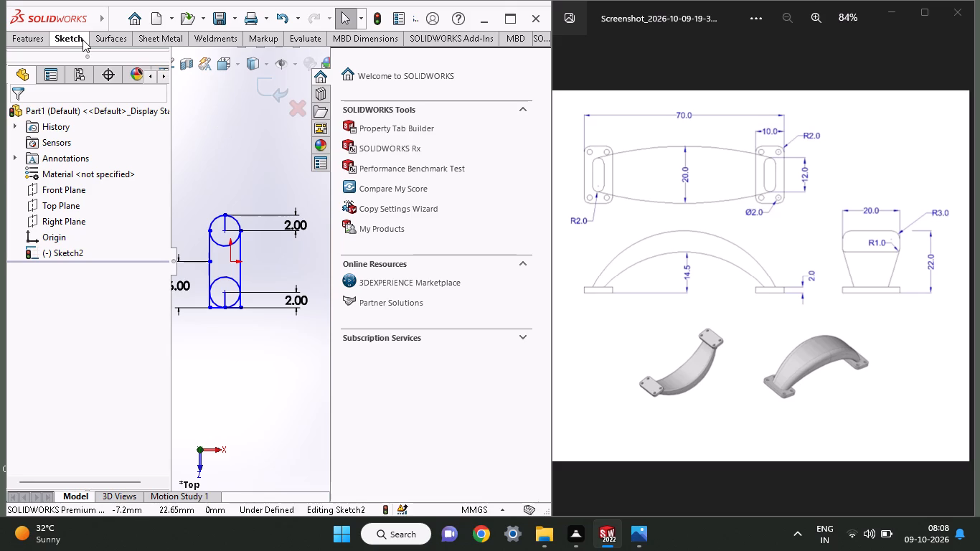
left_click(208, 64)
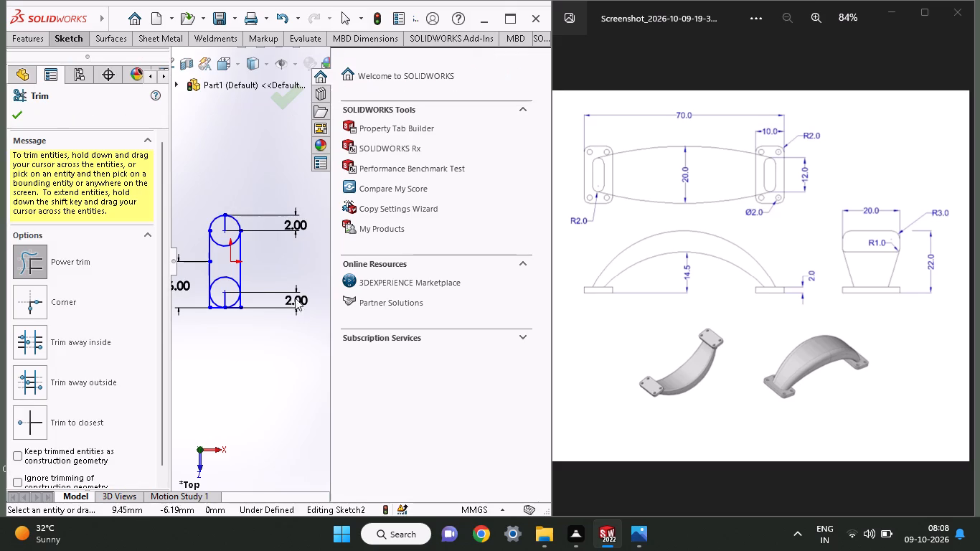
left_click_drag(246, 291, 232, 324)
left_click(22, 109)
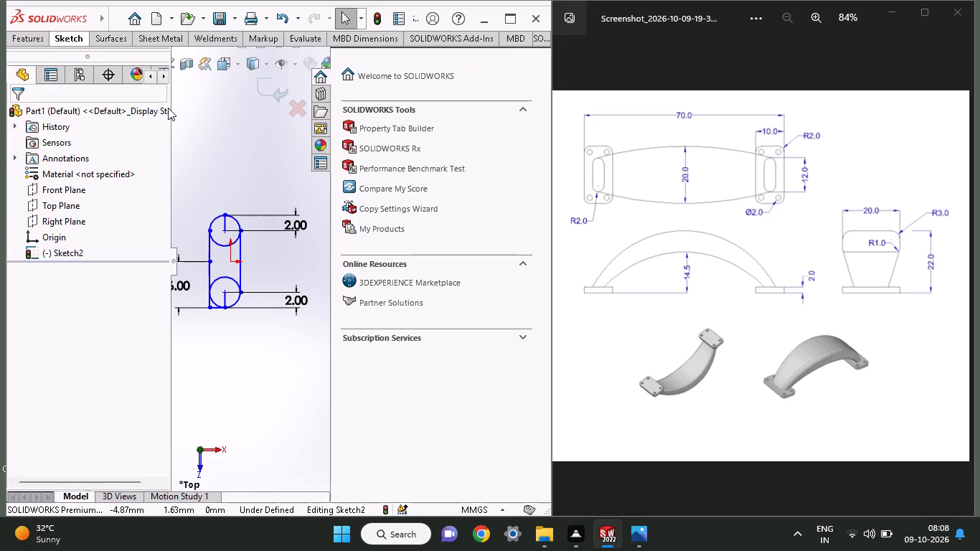
left_click(59, 42)
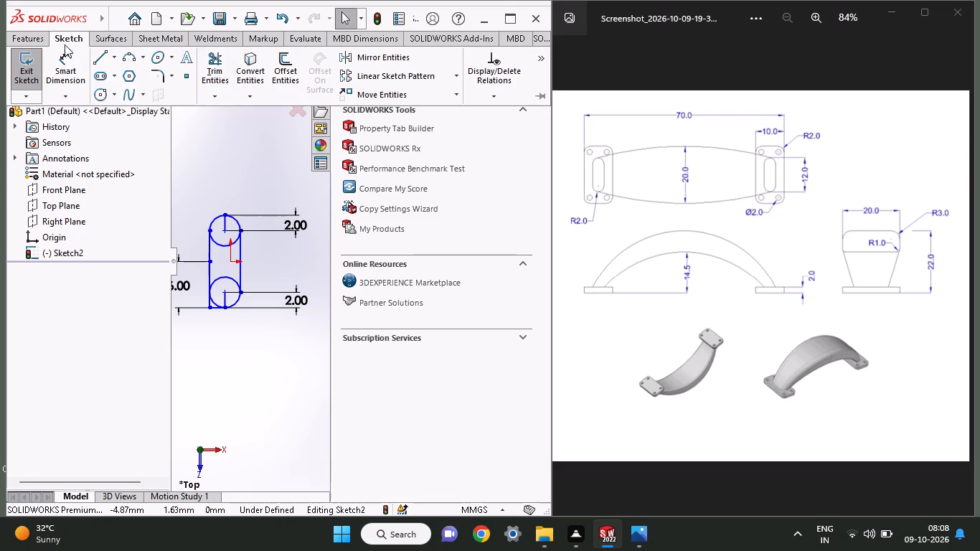
left_click(220, 70)
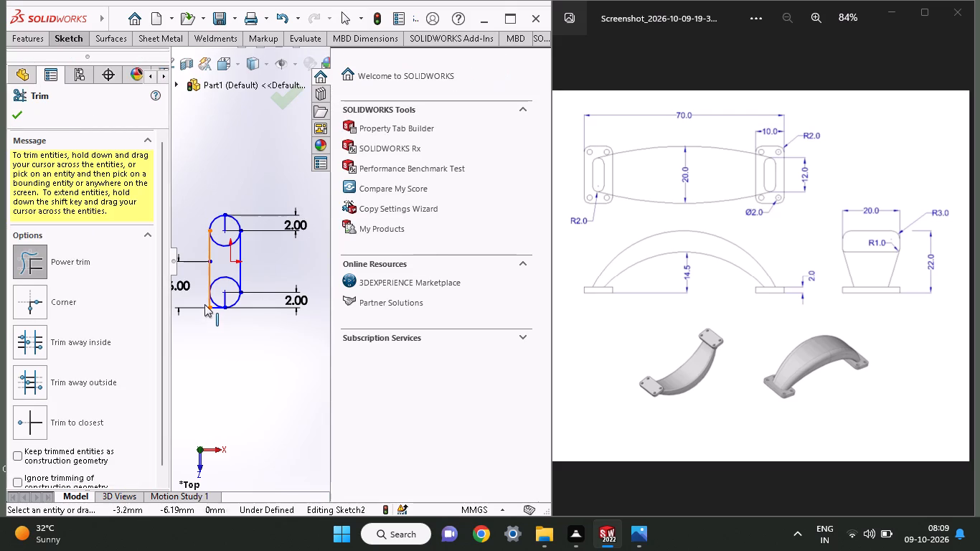
left_click_drag(199, 286, 249, 342)
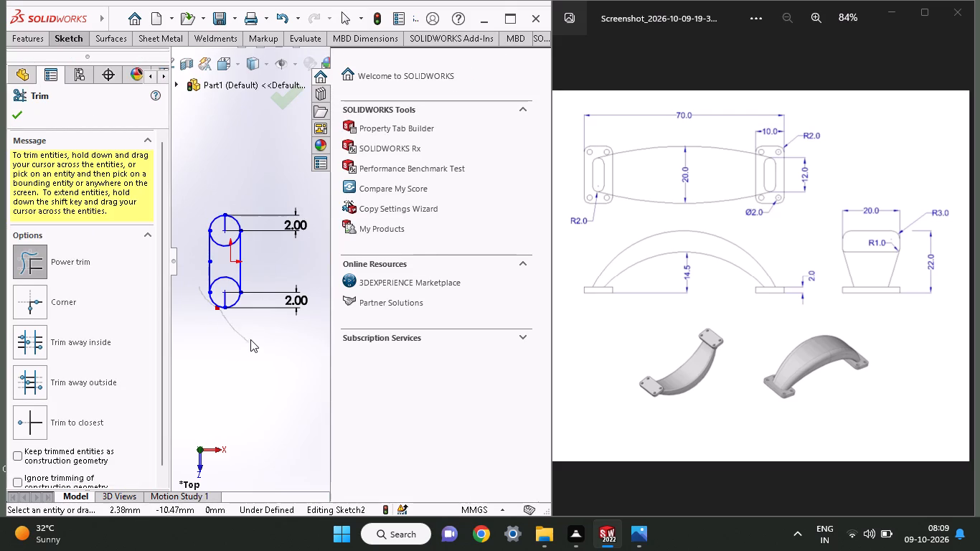
left_click(17, 110)
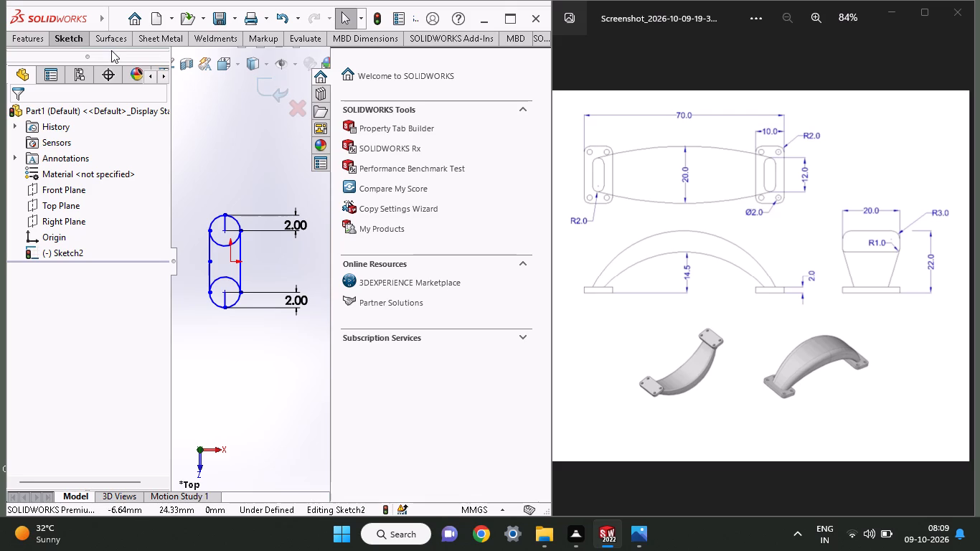
Trim away the lower half of the upper circle, inside the profile.
left_click(86, 43)
left_click(212, 72)
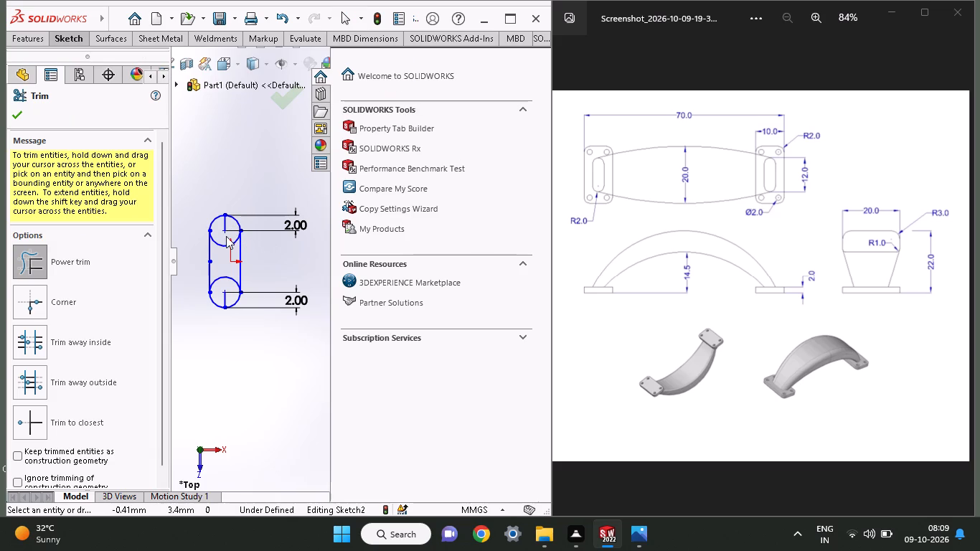
left_click_drag(225, 237, 225, 257)
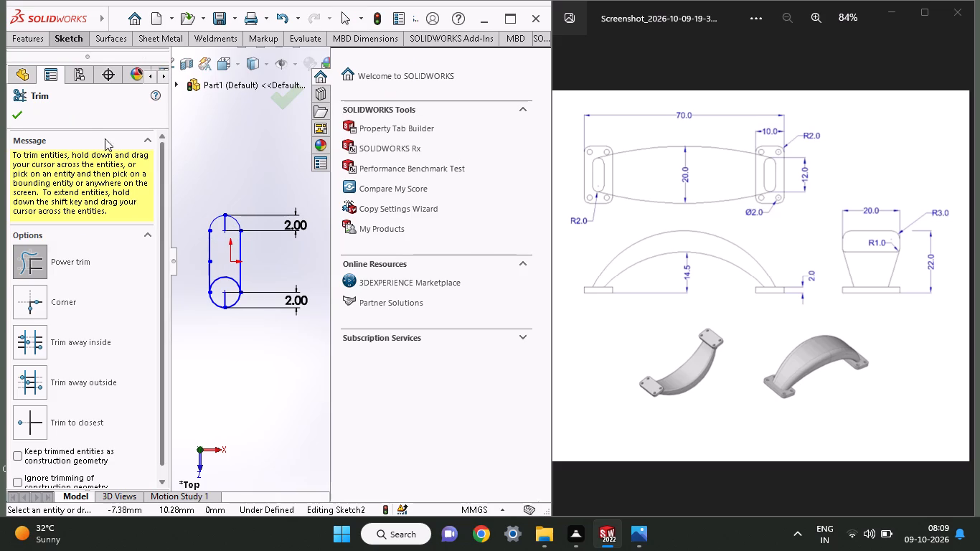
left_click(12, 113)
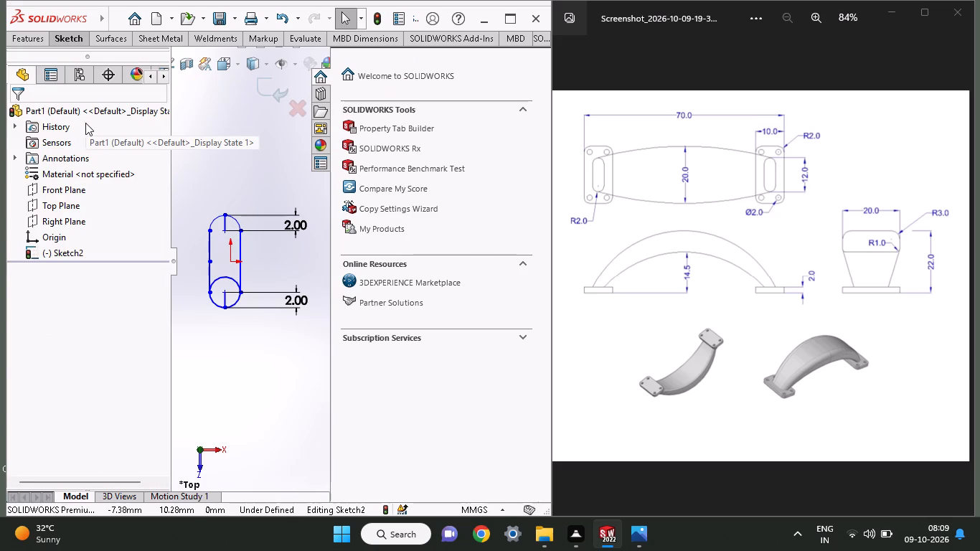
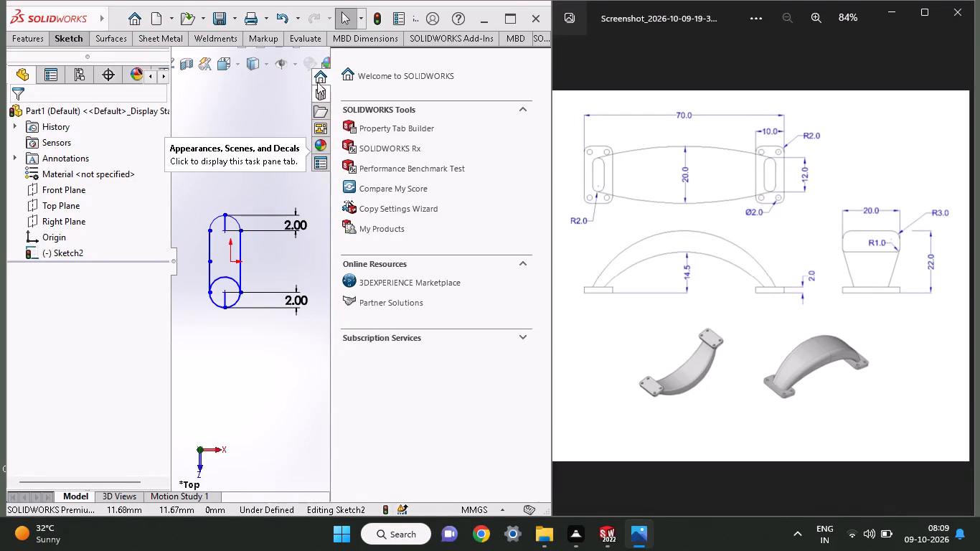
Trim away the short vertical line inside the profile's upper rounded end.
left_click(64, 44)
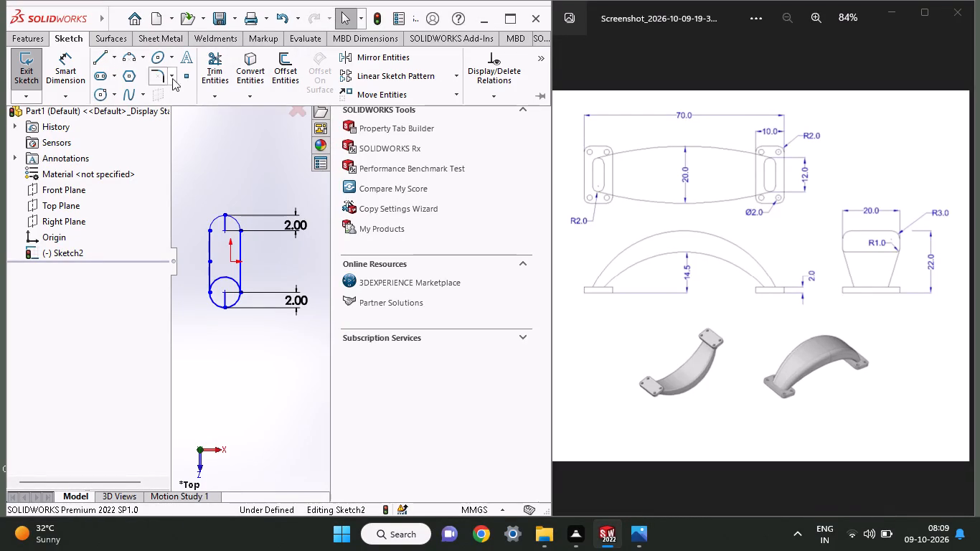
left_click(202, 77)
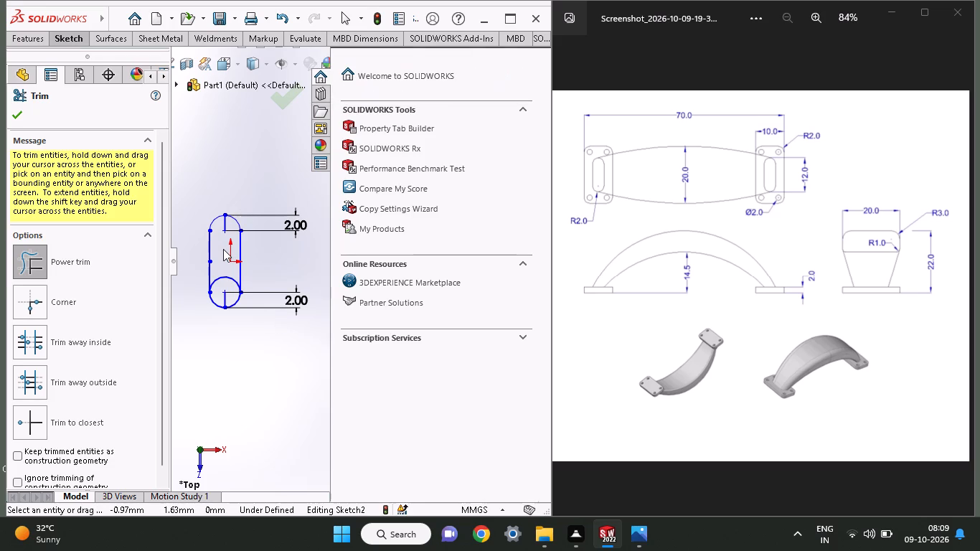
left_click_drag(219, 232, 224, 227)
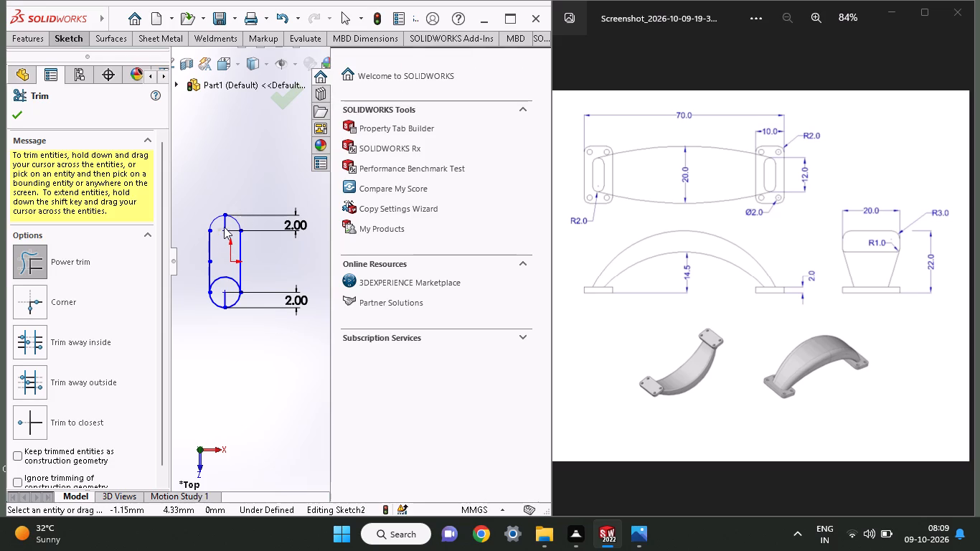
left_click_drag(224, 227, 227, 222)
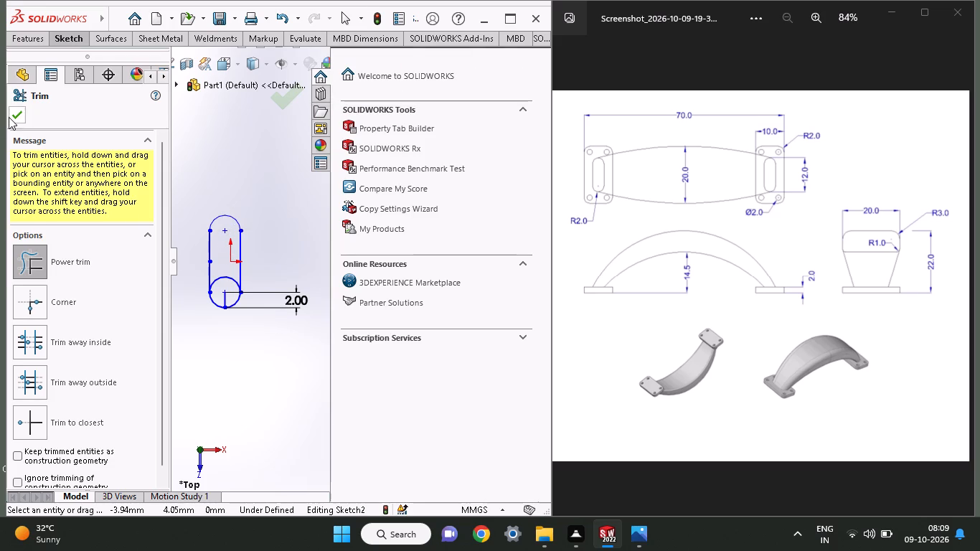
left_click(9, 117)
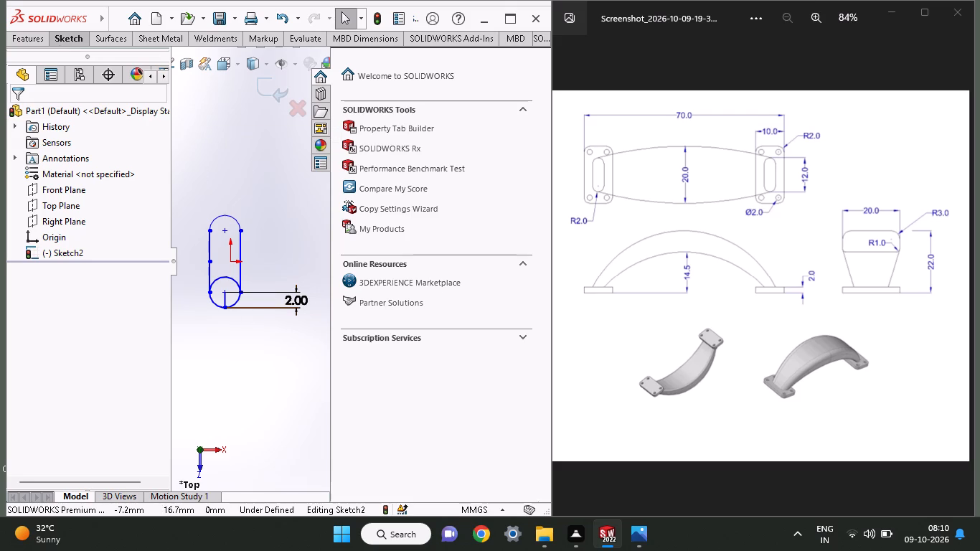
Trim away the upper half of the lower circle, inside the profile.
left_click(57, 42)
left_click(207, 80)
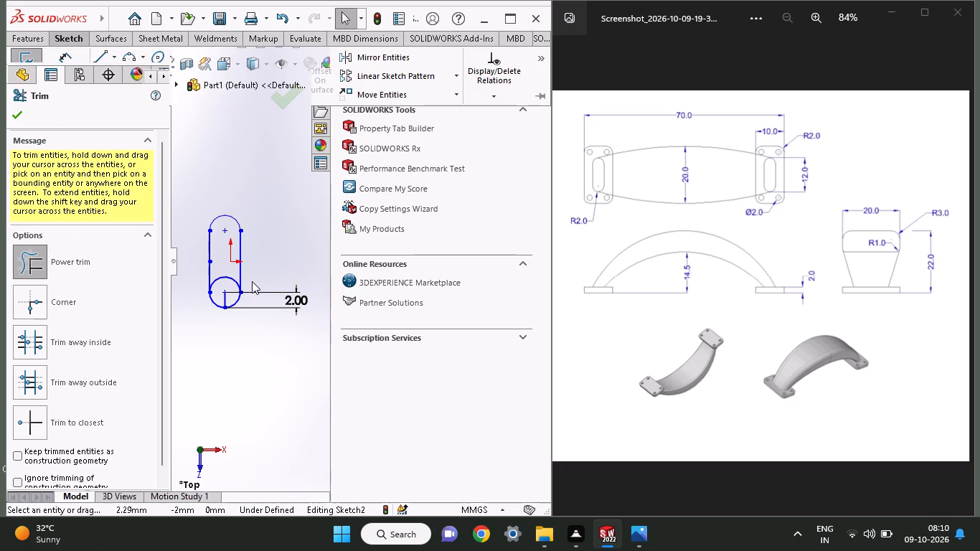
left_click_drag(222, 253, 222, 270)
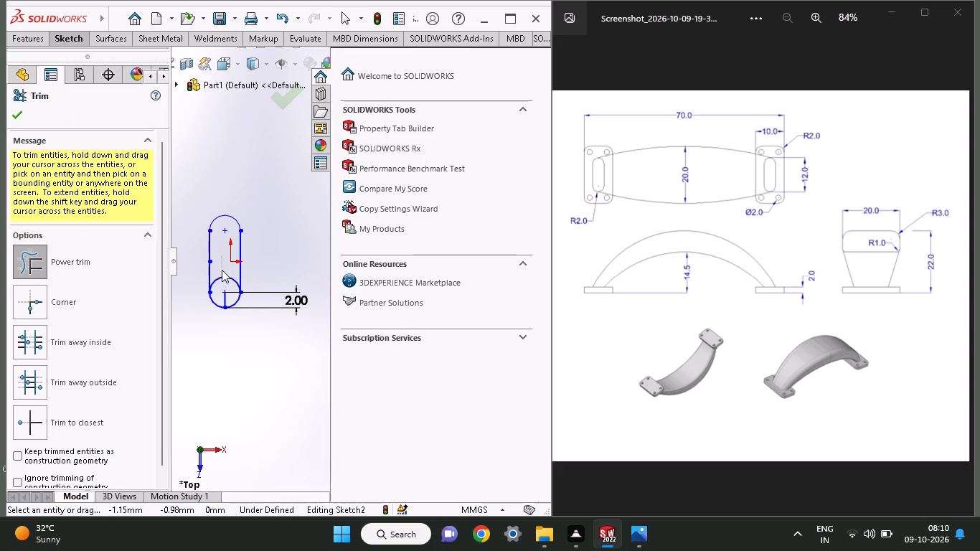
left_click_drag(222, 270, 222, 284)
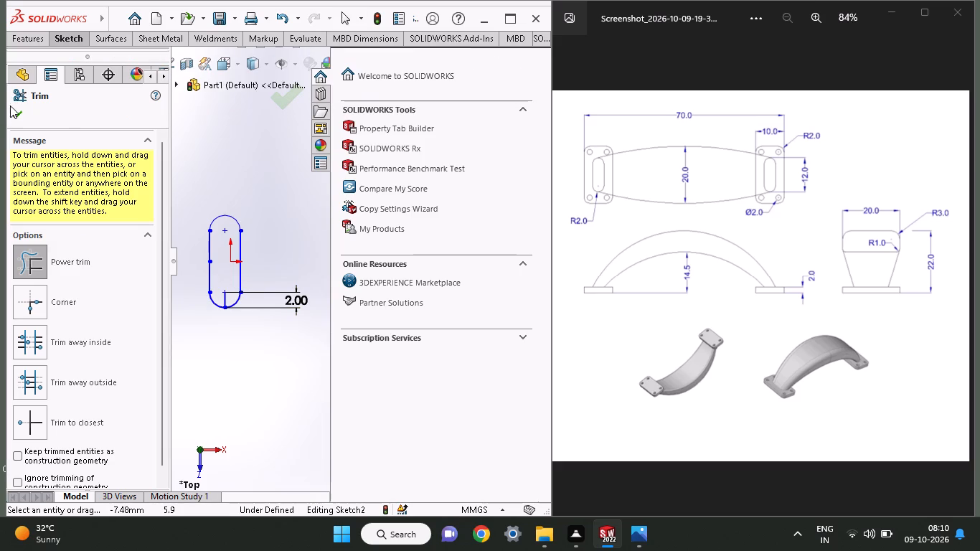
left_click(12, 109)
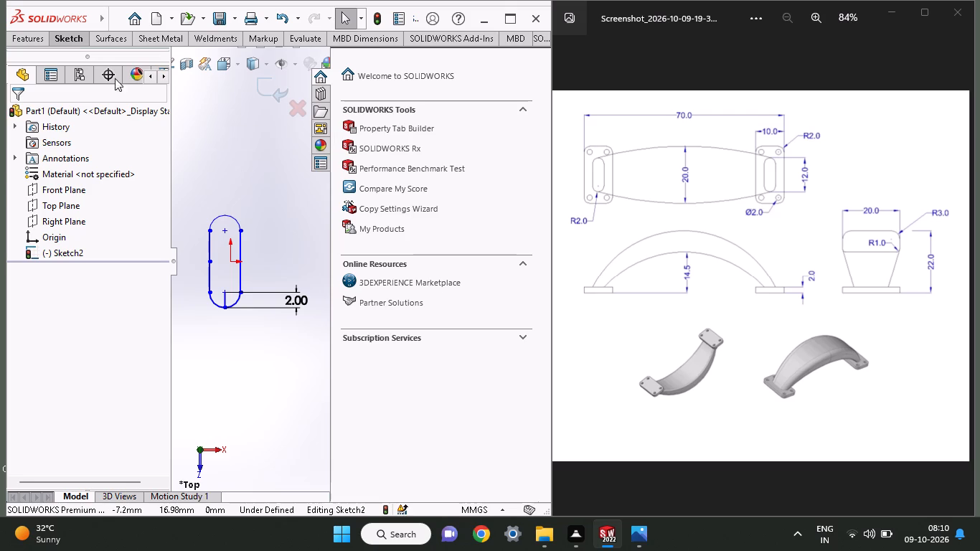
Trim away the short vertical line inside the profile's lower rounded end.
left_click(57, 36)
left_click(213, 57)
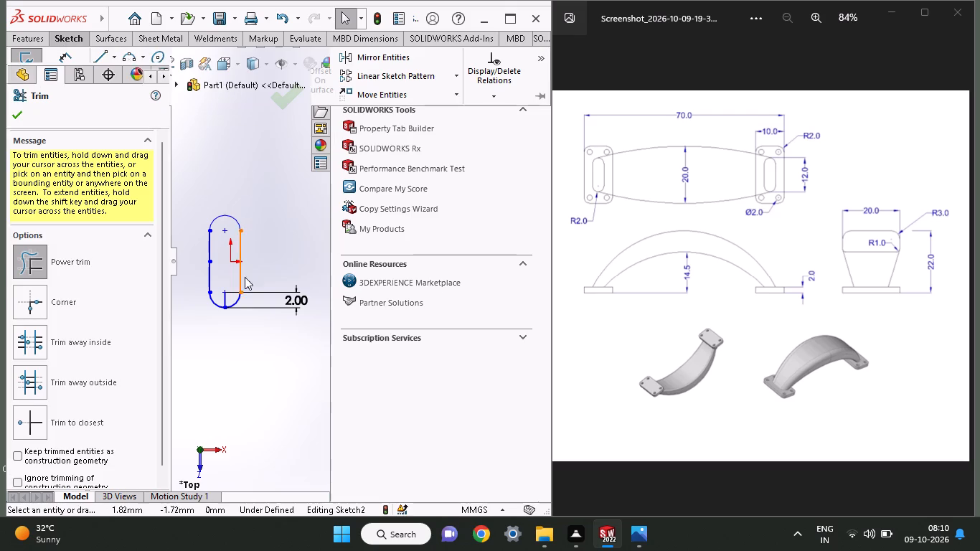
left_click_drag(234, 298, 217, 303)
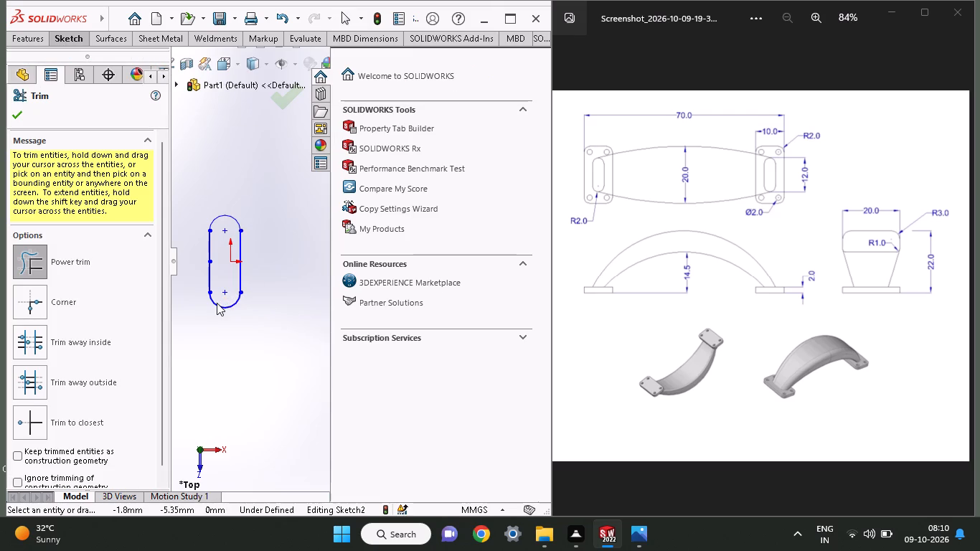
left_click(18, 121)
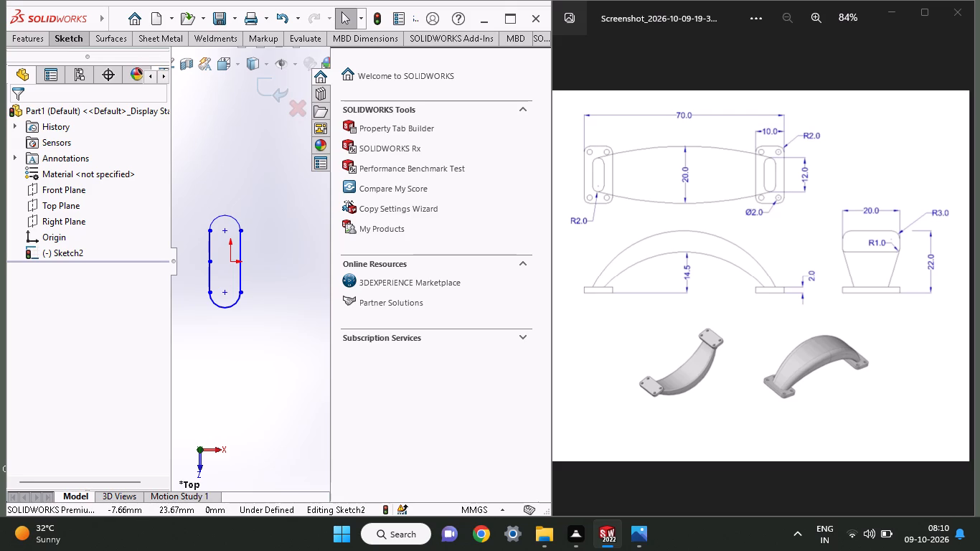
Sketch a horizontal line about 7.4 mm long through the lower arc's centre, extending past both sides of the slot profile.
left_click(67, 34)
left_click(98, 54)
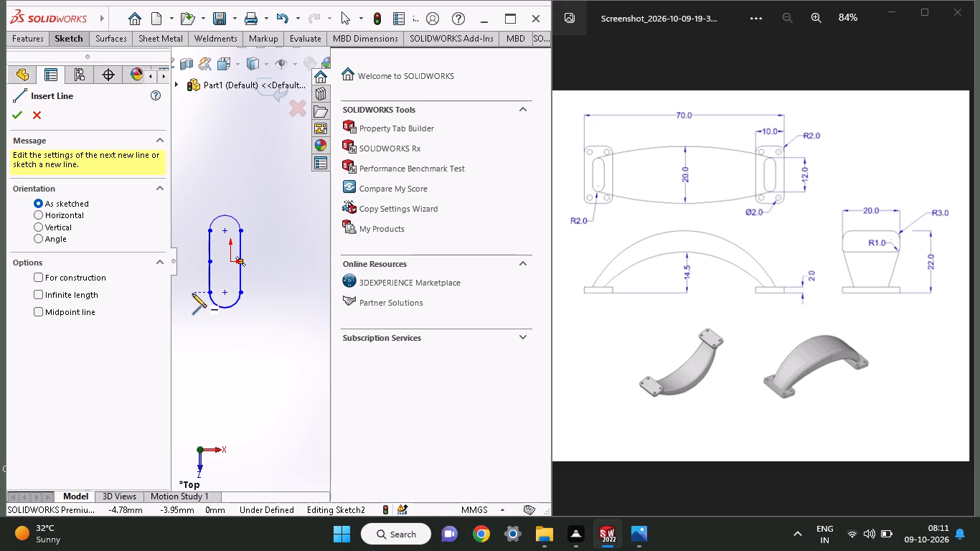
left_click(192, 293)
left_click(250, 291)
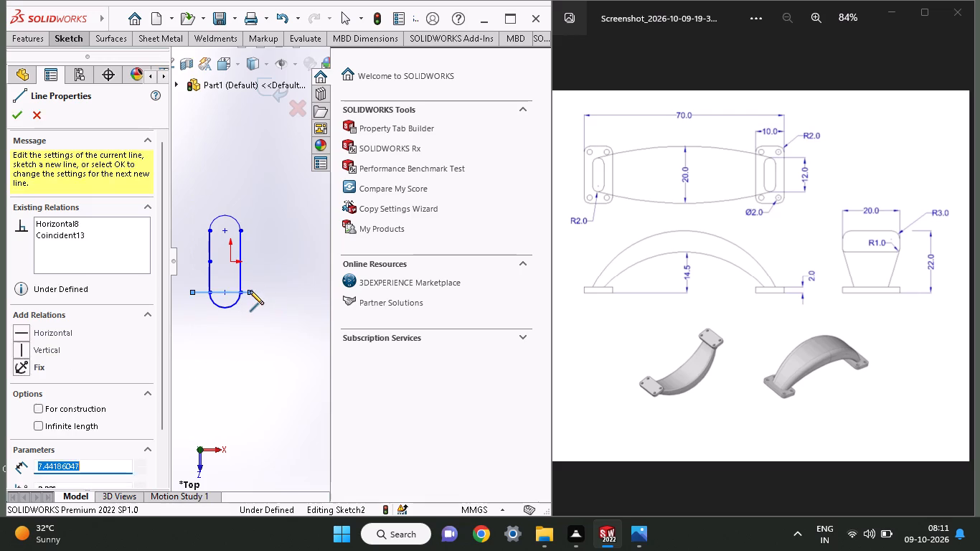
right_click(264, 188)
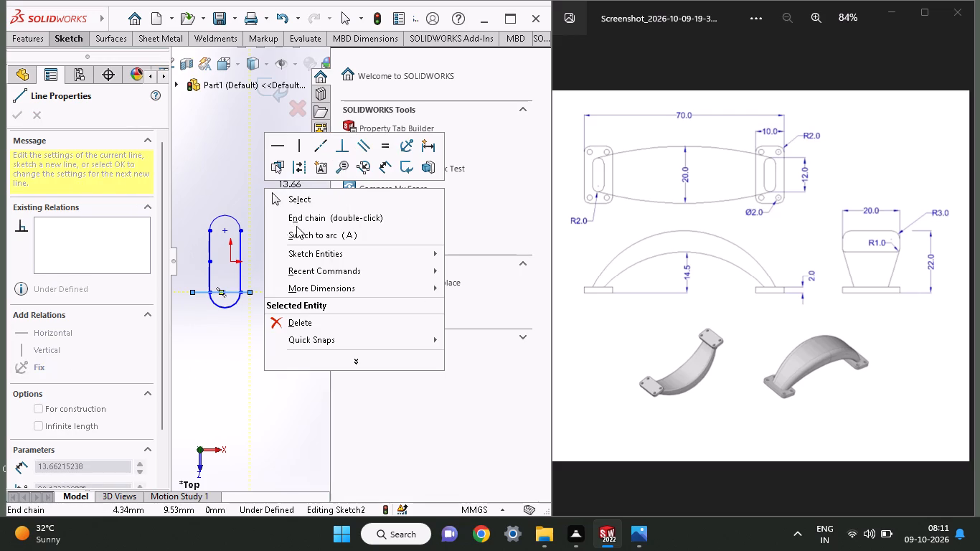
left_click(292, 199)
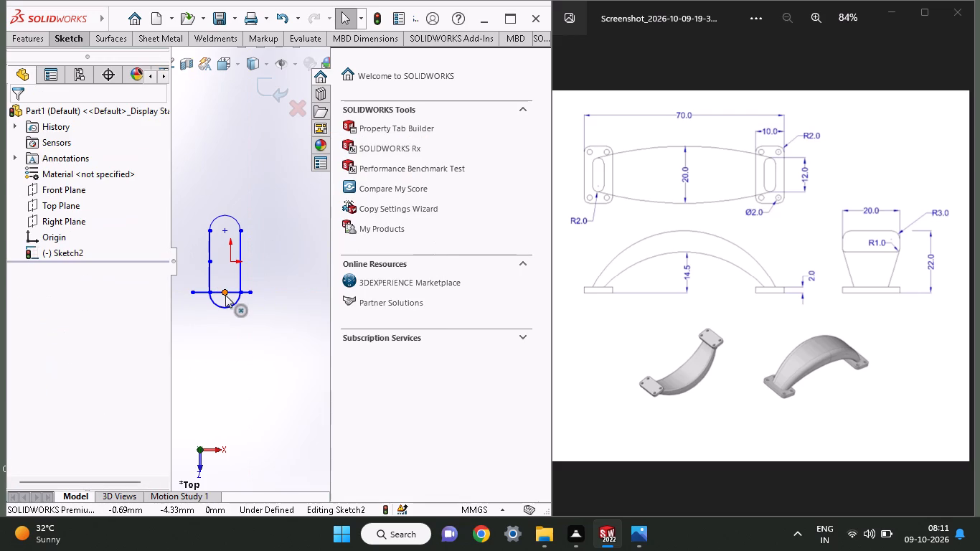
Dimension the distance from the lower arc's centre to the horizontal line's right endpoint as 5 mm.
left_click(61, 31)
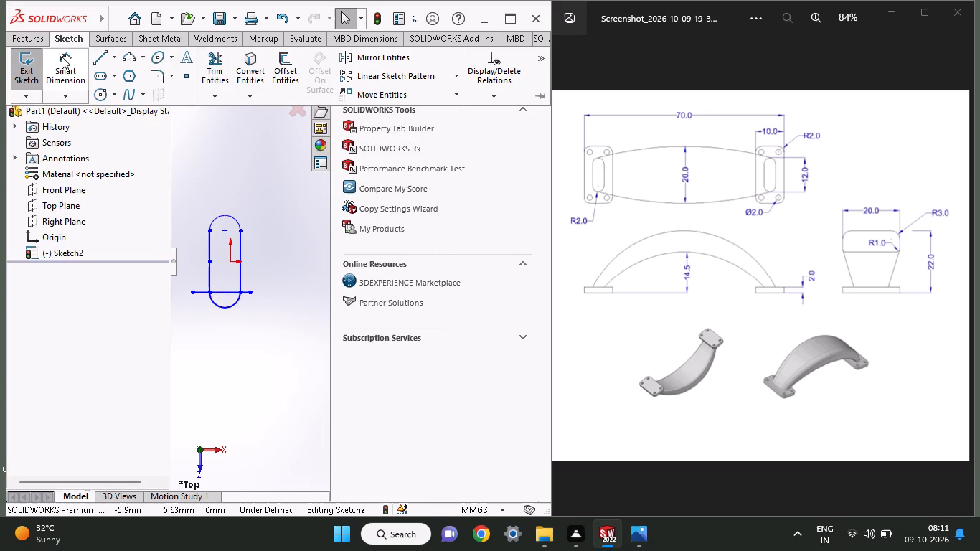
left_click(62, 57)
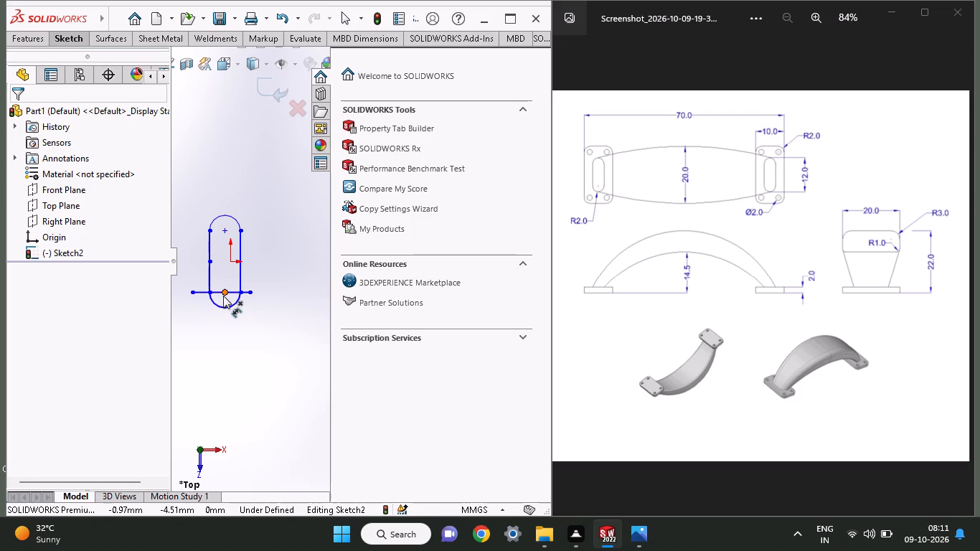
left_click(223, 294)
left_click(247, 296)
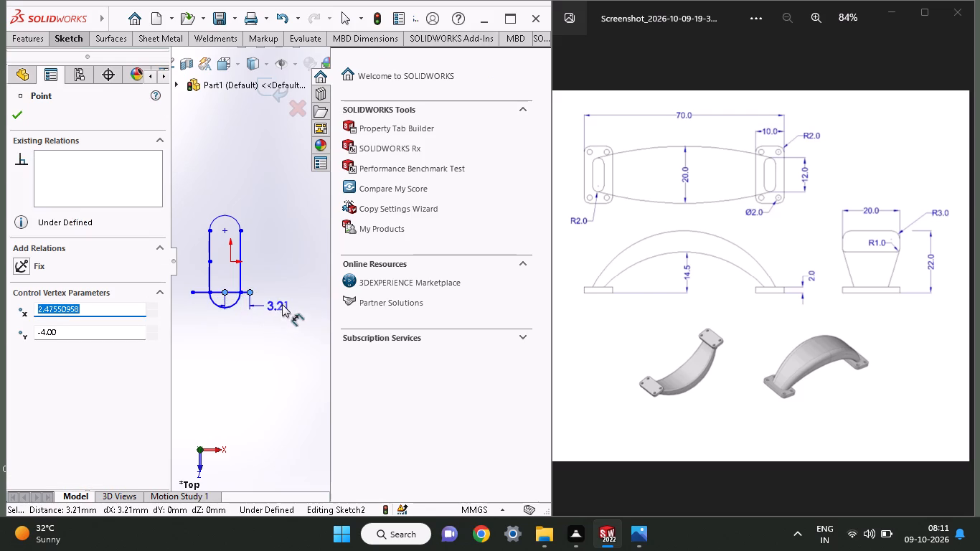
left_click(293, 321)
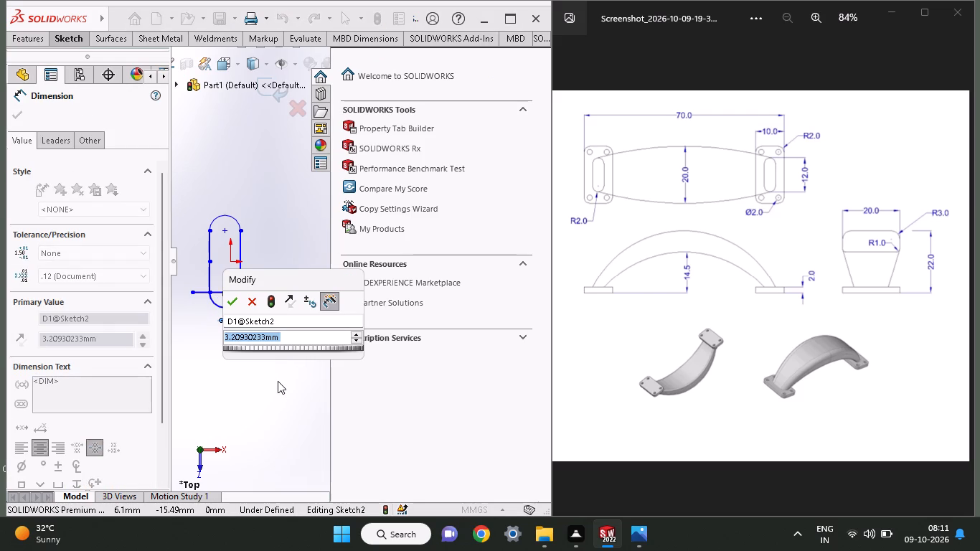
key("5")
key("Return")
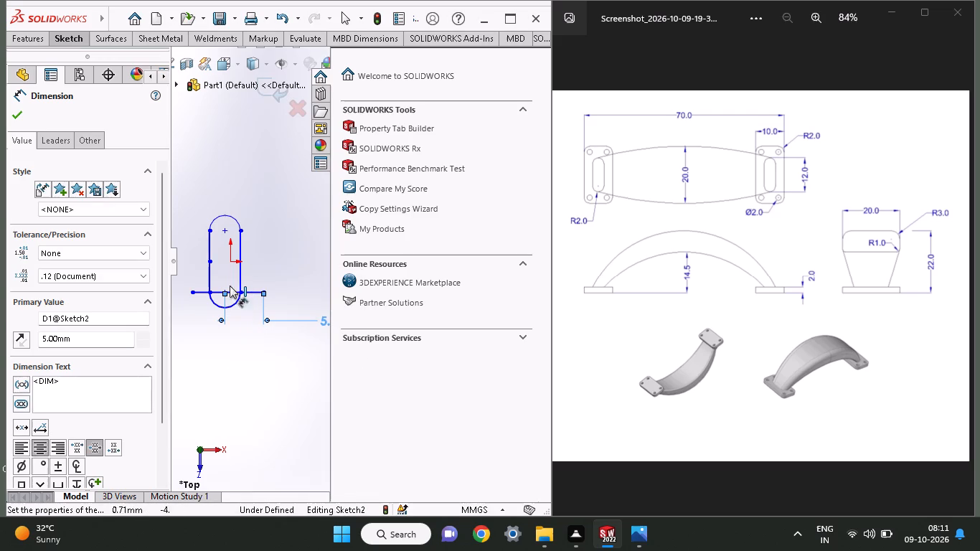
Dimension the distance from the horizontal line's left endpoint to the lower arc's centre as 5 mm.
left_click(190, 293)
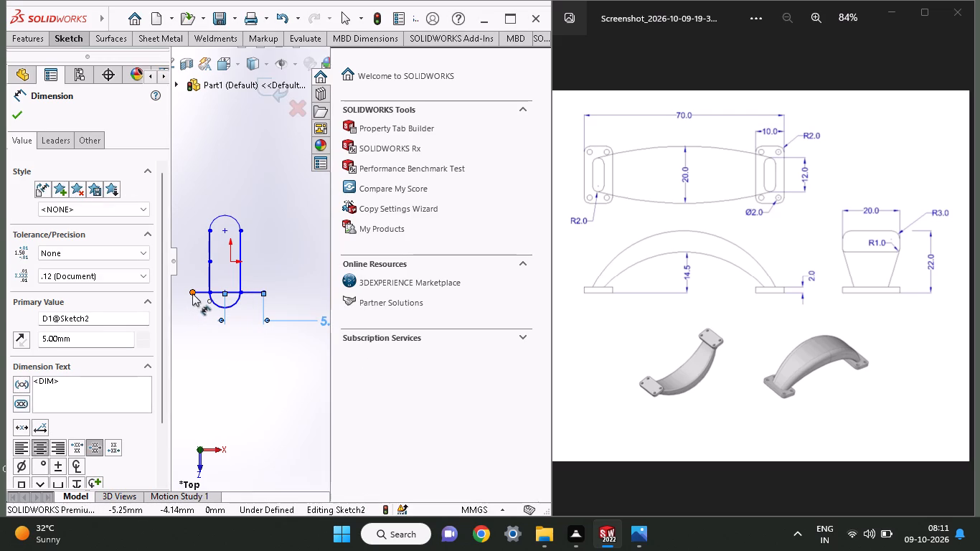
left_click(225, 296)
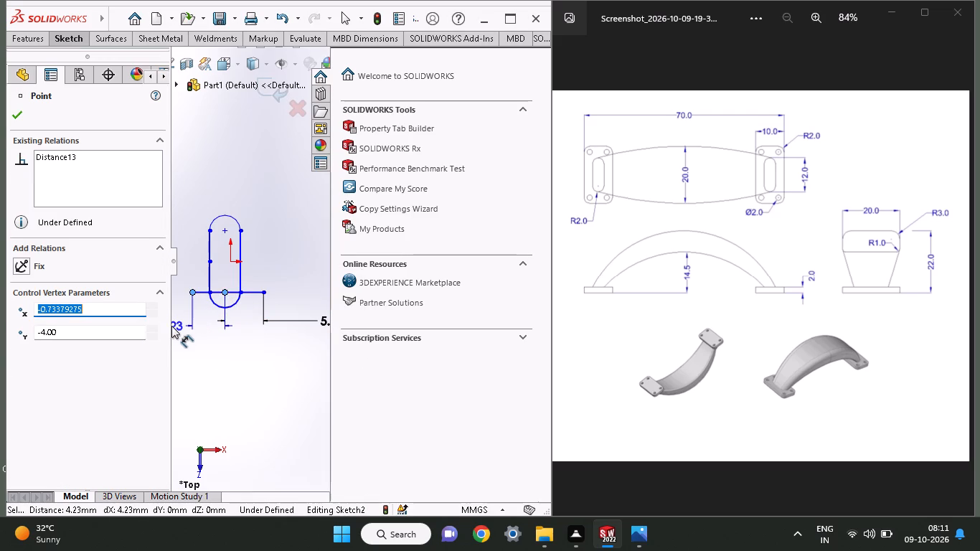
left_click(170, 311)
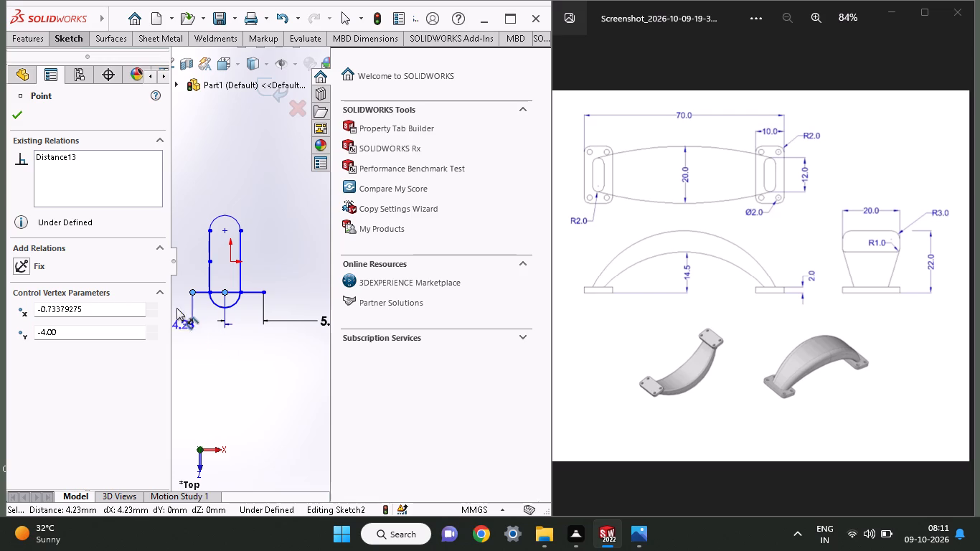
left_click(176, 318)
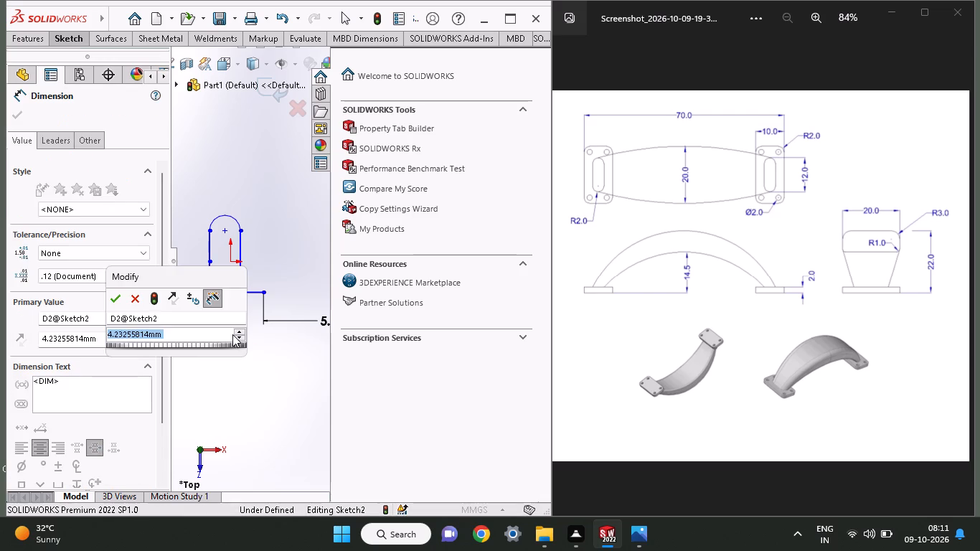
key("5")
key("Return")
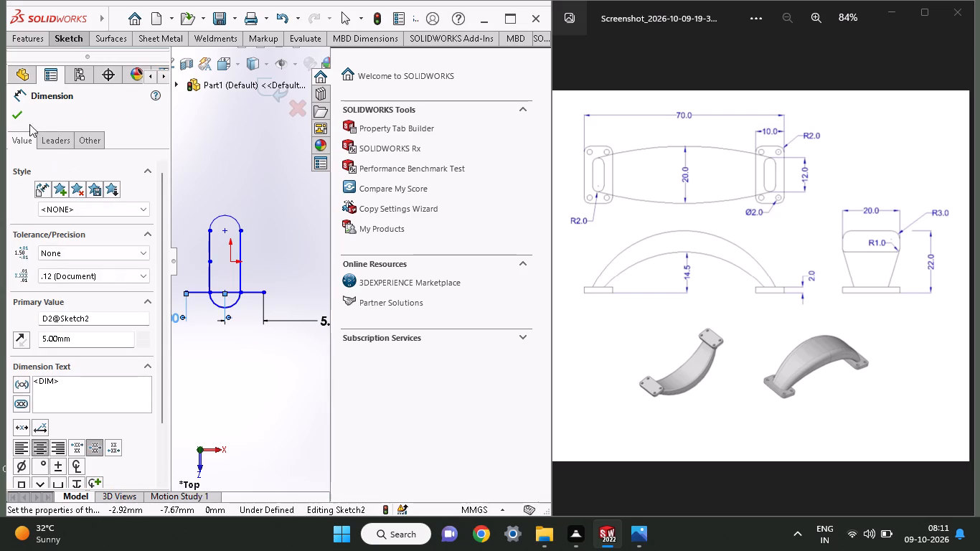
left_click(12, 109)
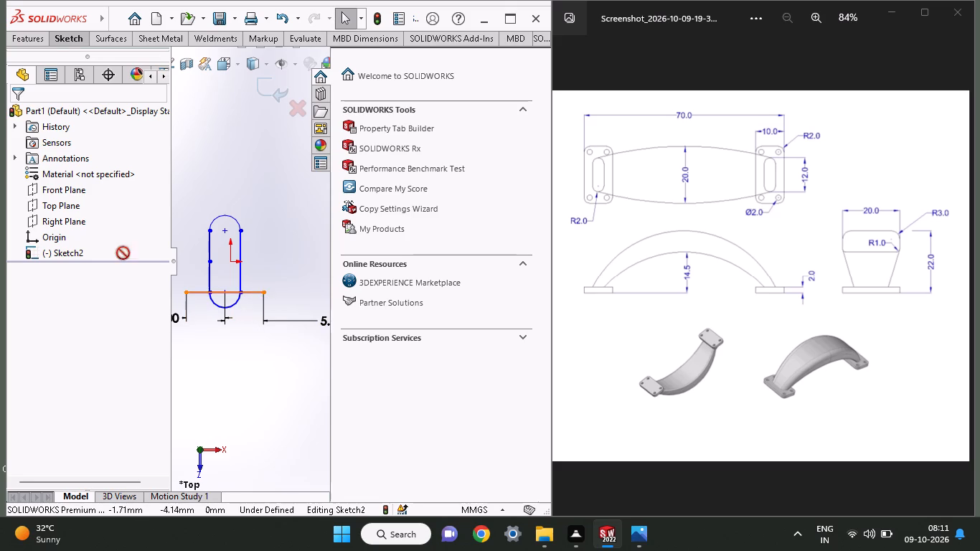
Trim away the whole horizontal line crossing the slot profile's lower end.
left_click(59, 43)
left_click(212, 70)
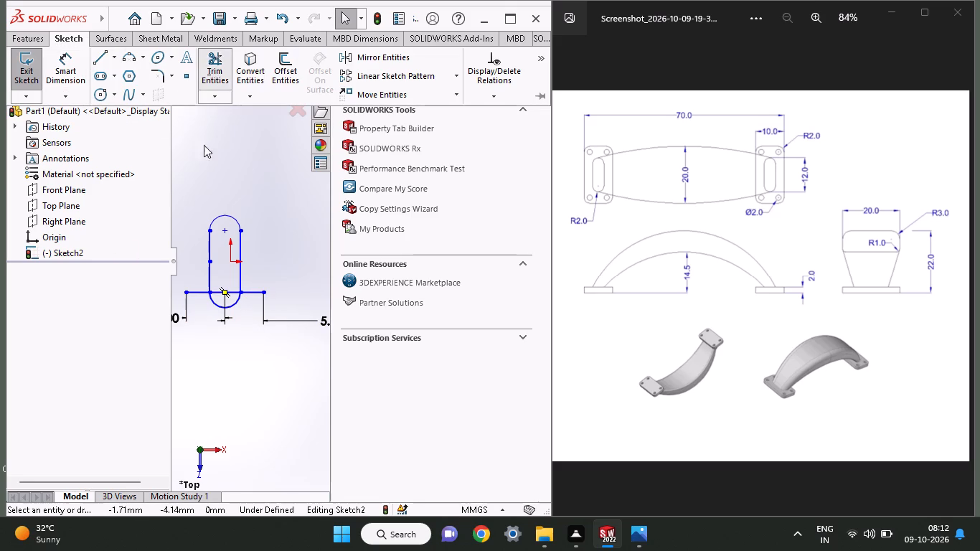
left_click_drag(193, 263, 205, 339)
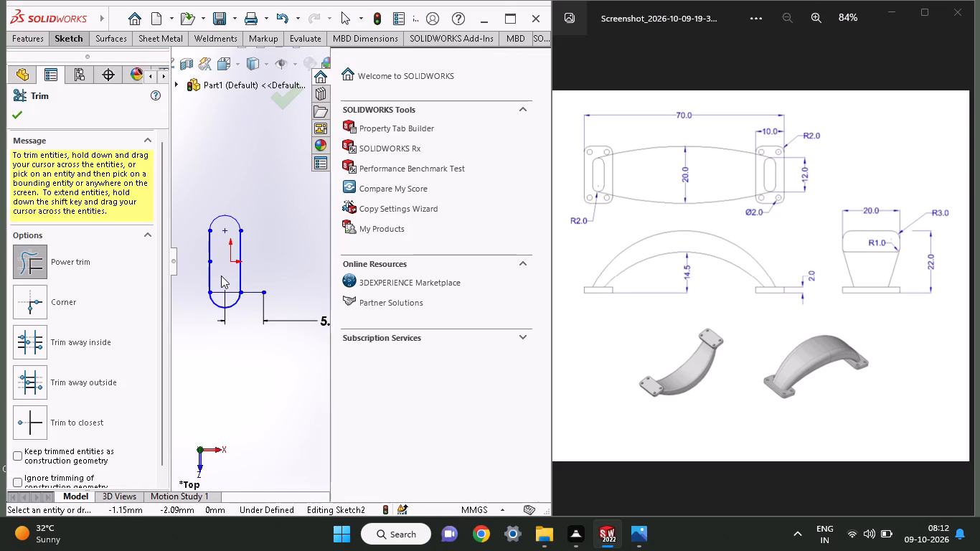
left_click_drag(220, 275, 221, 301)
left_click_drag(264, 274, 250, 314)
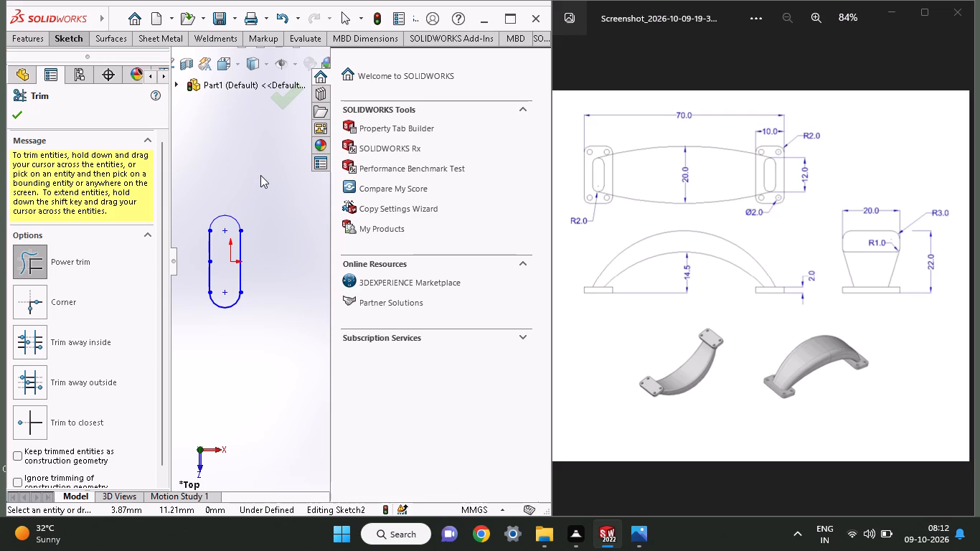
Sketch a vertical line to the left of the slot profile, extending beyond both its upper and lower ends.
scroll(258, 176, "up", 1)
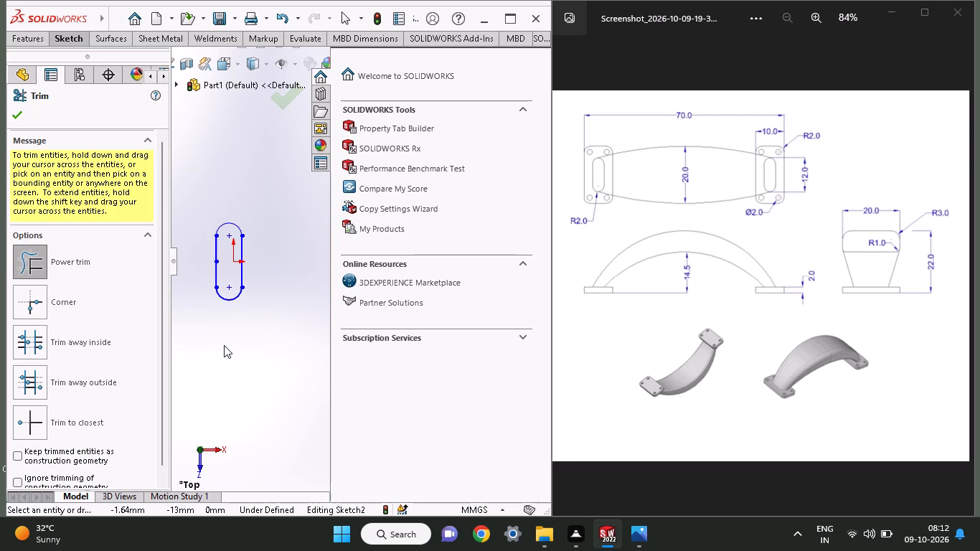
left_click(67, 37)
left_click(94, 58)
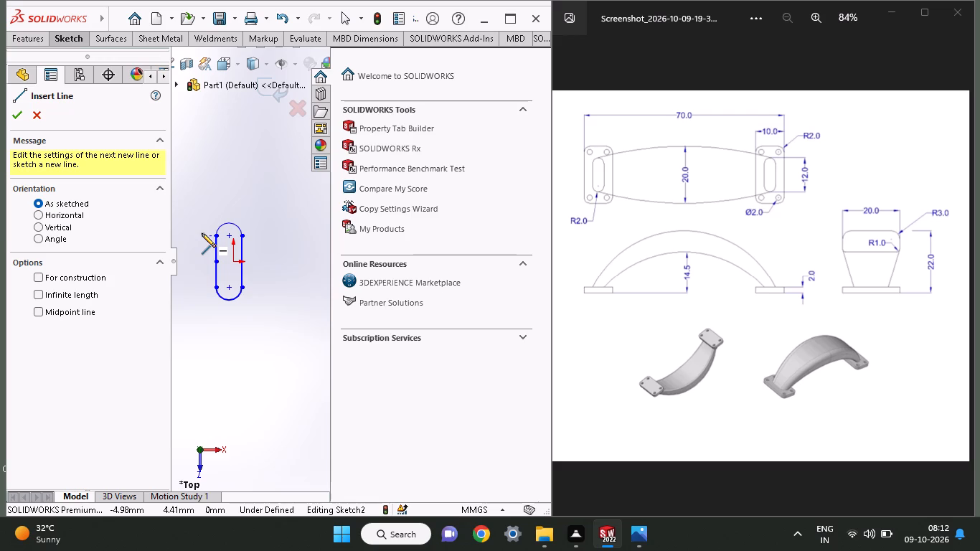
left_click_drag(197, 215, 197, 225)
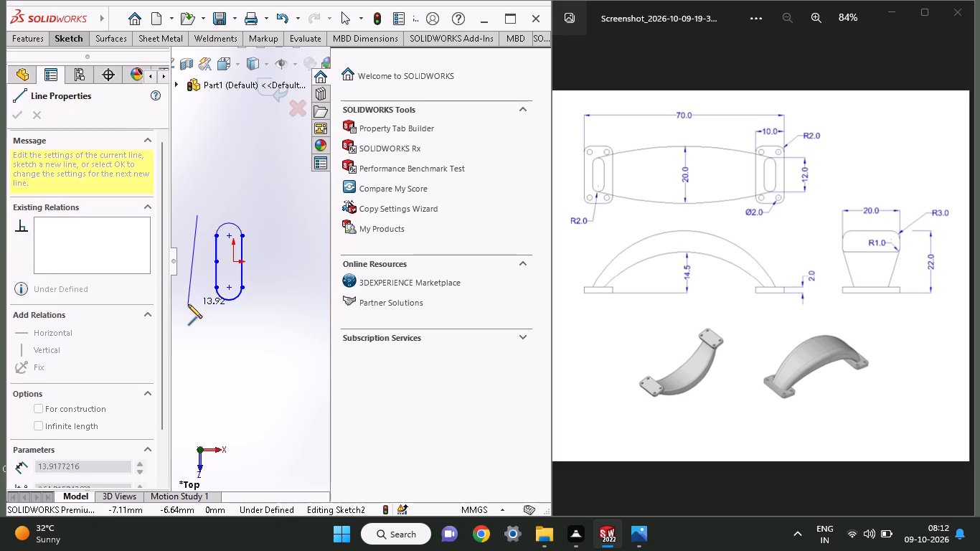
left_click(201, 314)
right_click(227, 174)
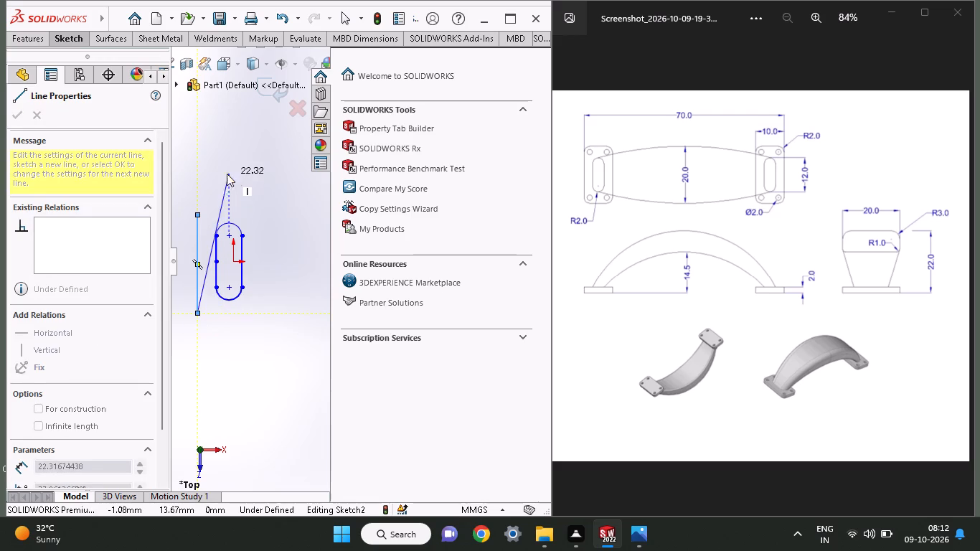
left_click(238, 192)
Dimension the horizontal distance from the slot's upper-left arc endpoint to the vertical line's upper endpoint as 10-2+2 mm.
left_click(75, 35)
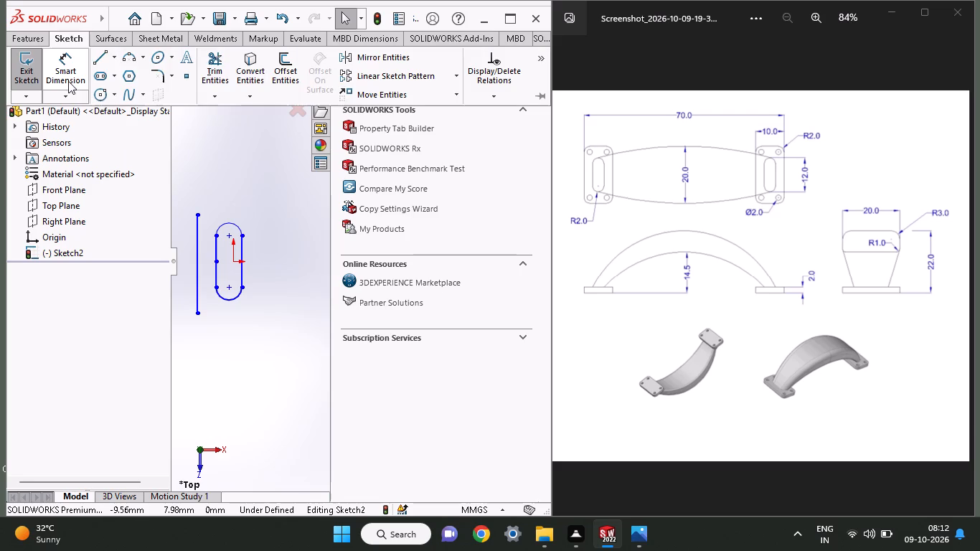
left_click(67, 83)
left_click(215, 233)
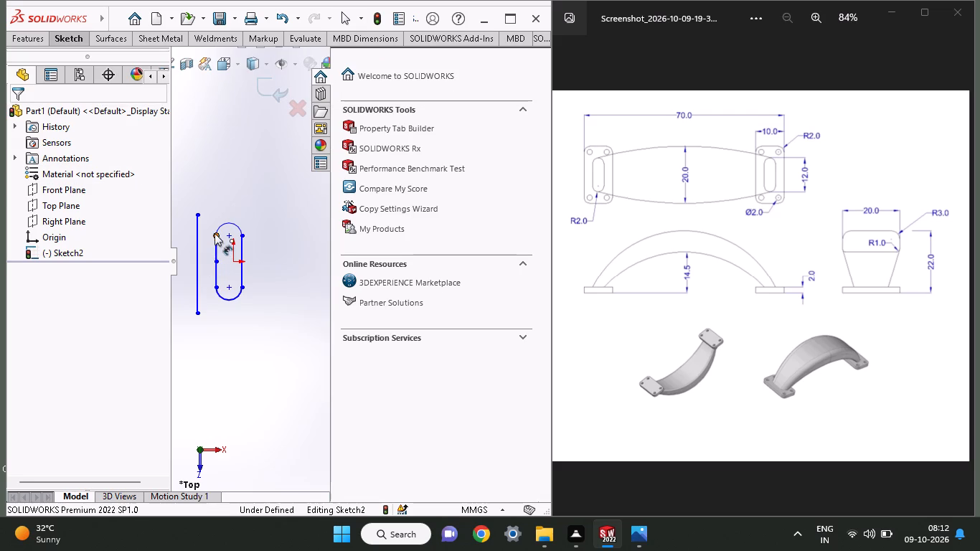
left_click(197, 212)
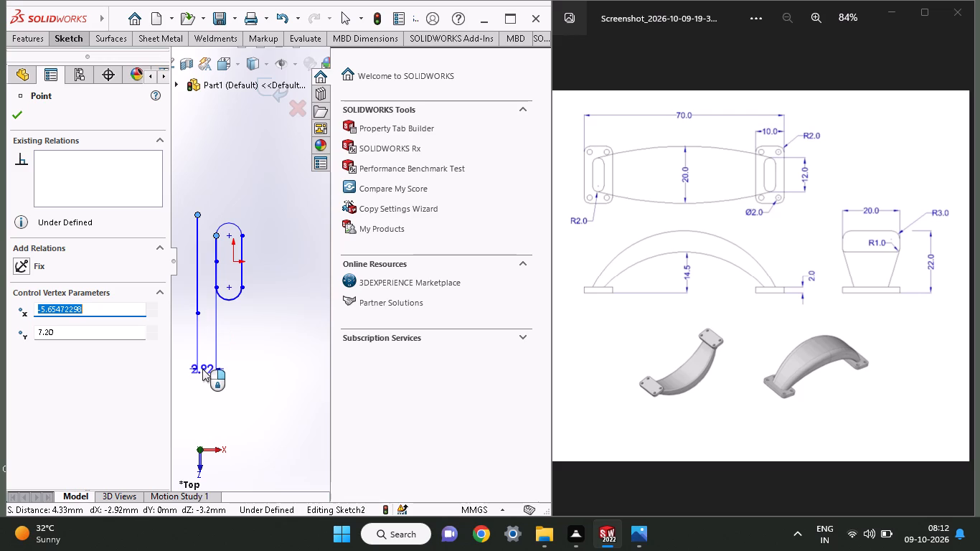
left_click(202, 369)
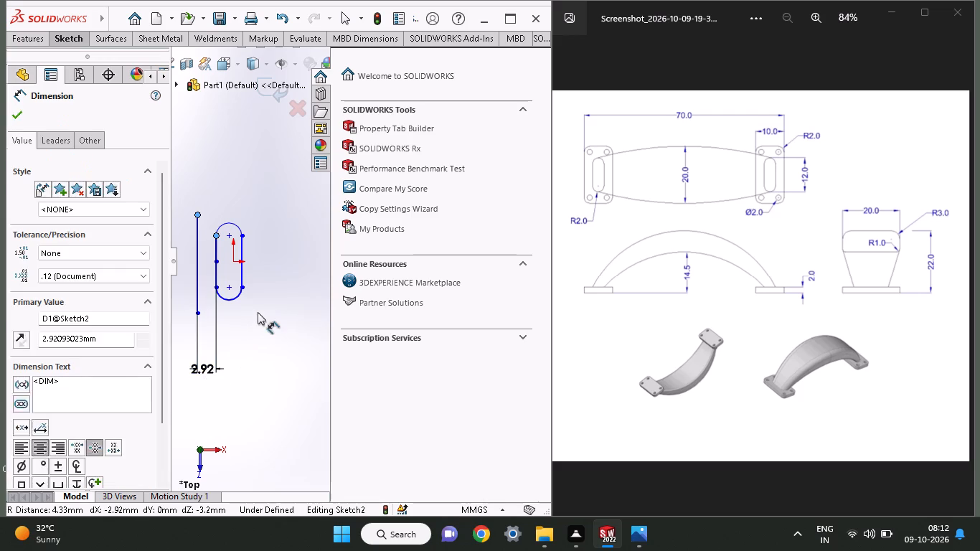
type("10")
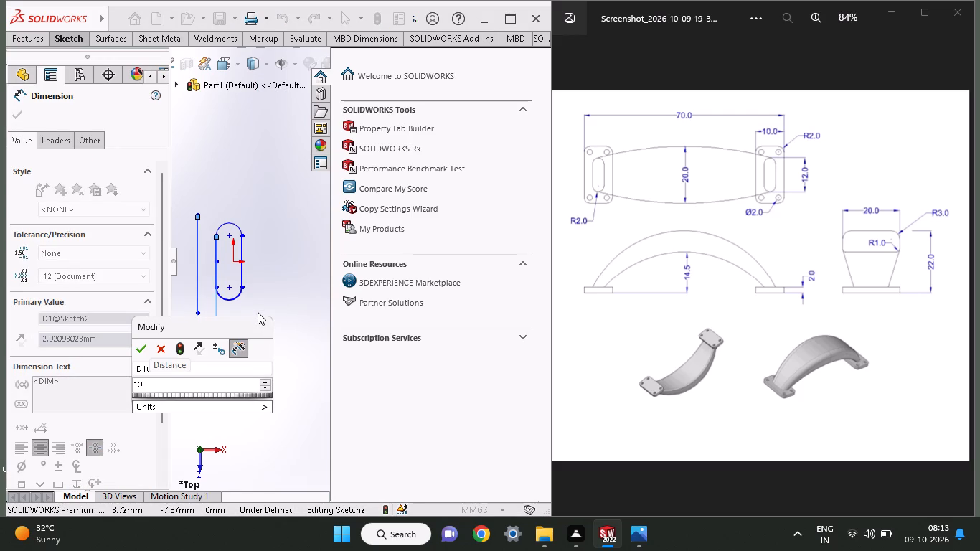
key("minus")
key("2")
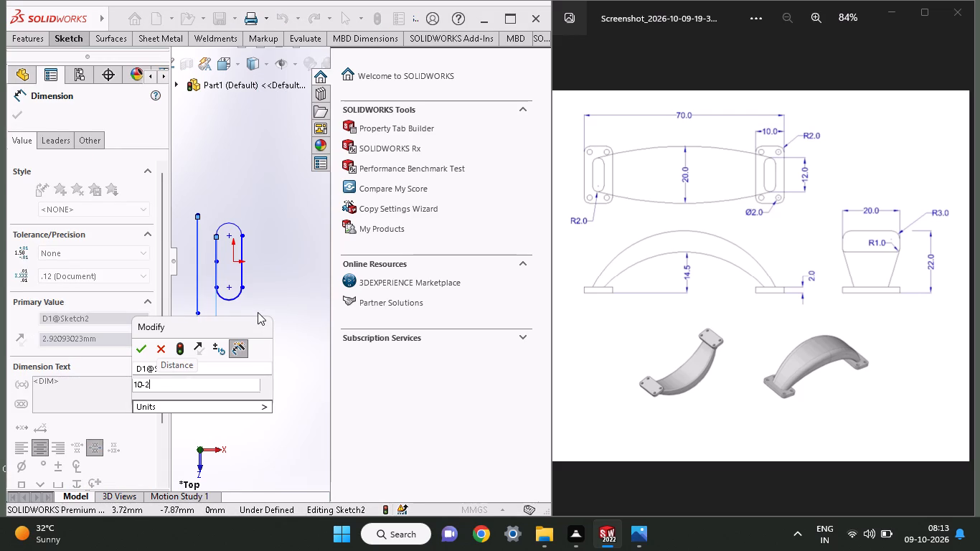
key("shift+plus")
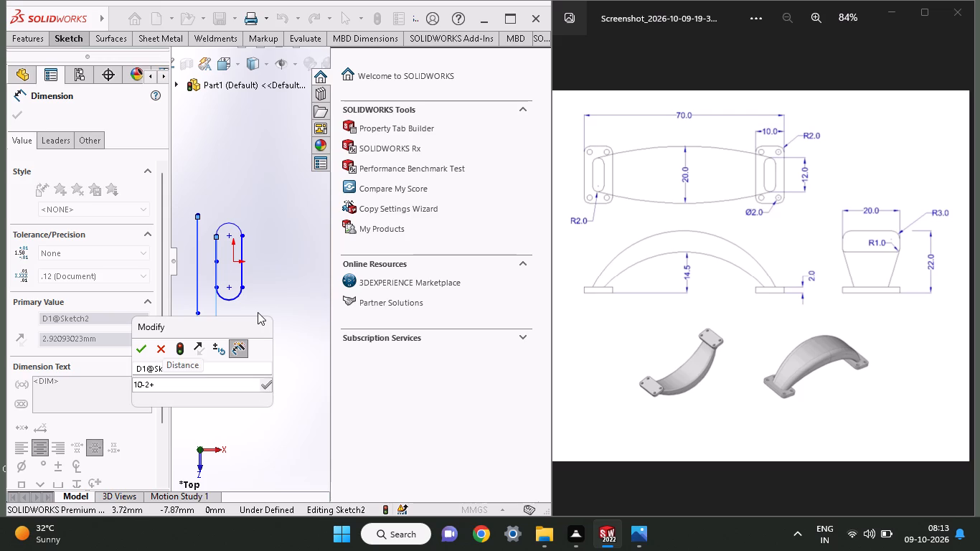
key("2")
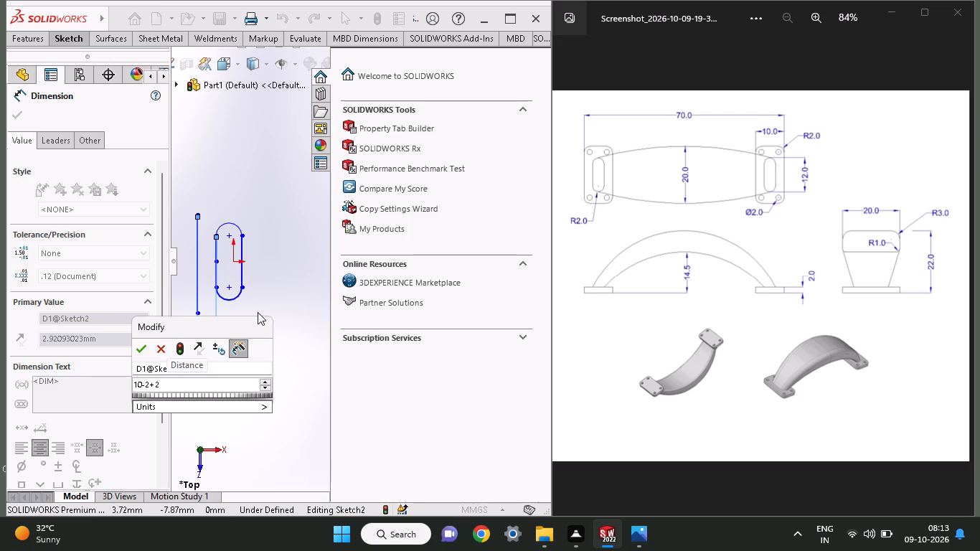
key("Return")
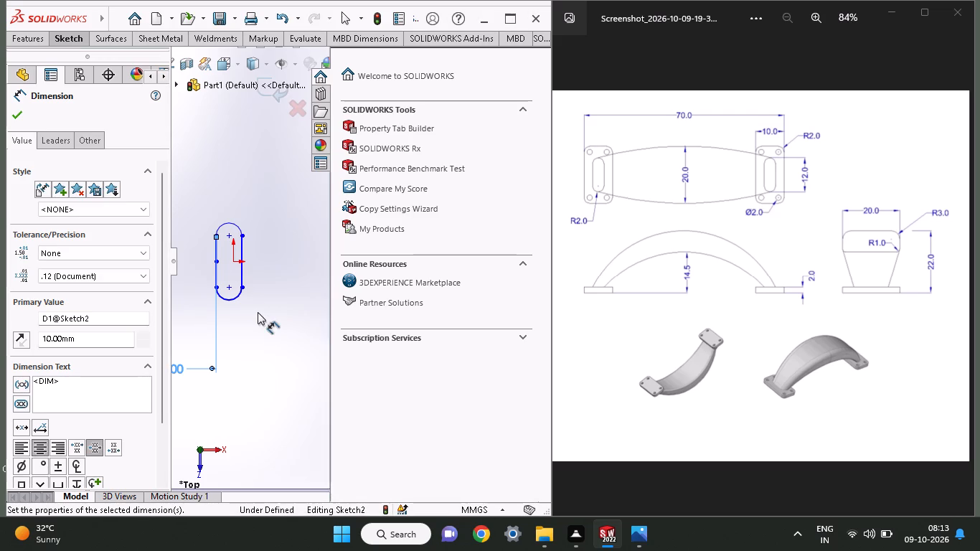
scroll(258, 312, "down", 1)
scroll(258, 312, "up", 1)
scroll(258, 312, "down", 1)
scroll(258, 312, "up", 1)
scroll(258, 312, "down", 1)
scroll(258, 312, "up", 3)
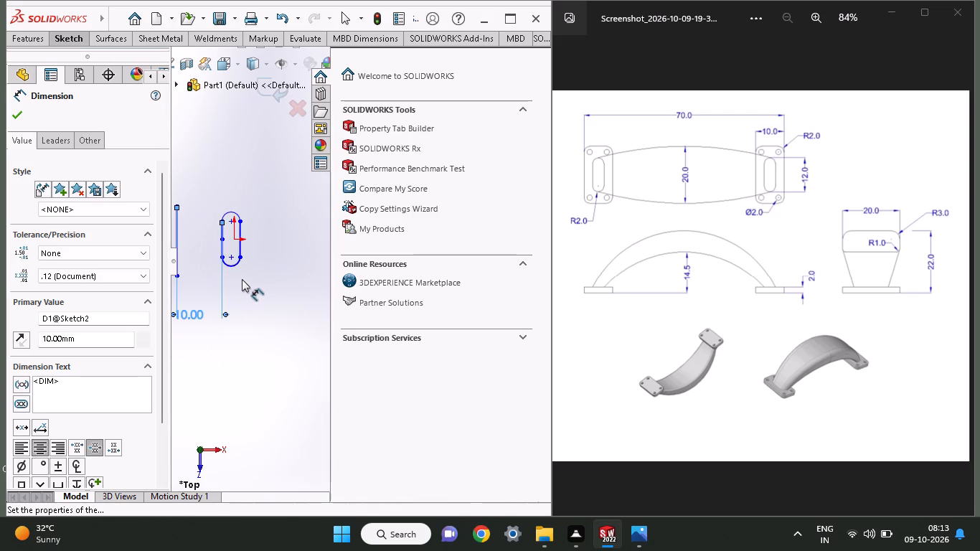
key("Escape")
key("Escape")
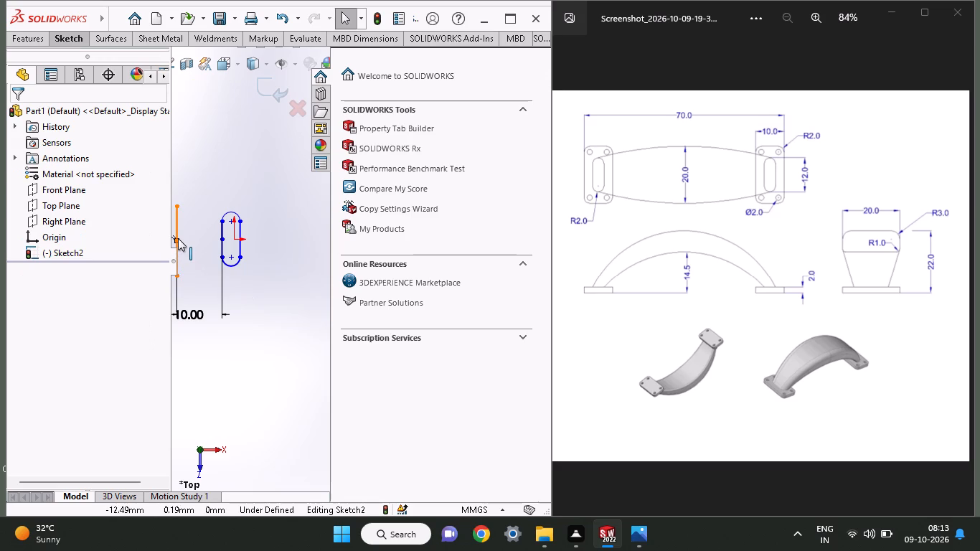
Delete the vertical line to the left of the slot profile, together with its attached dimension.
right_click(178, 238)
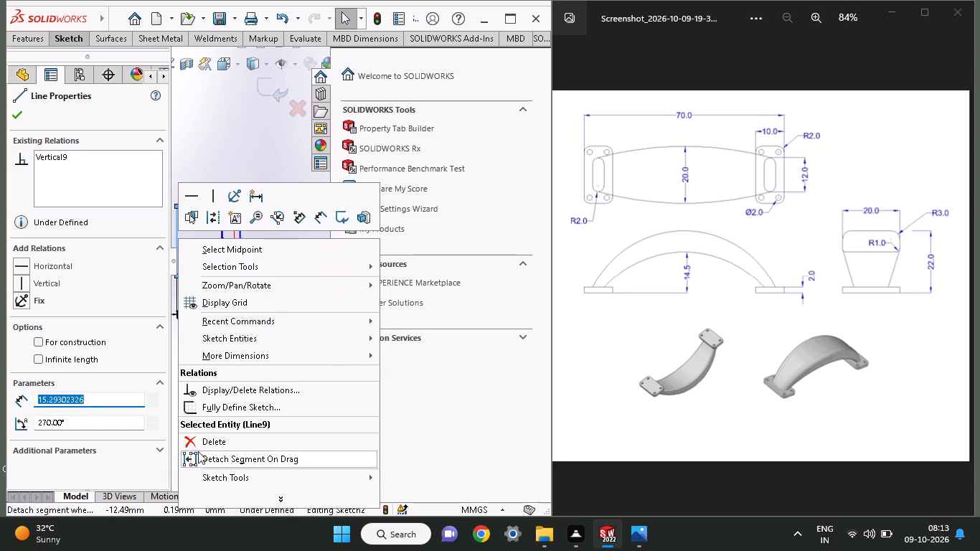
left_click(199, 443)
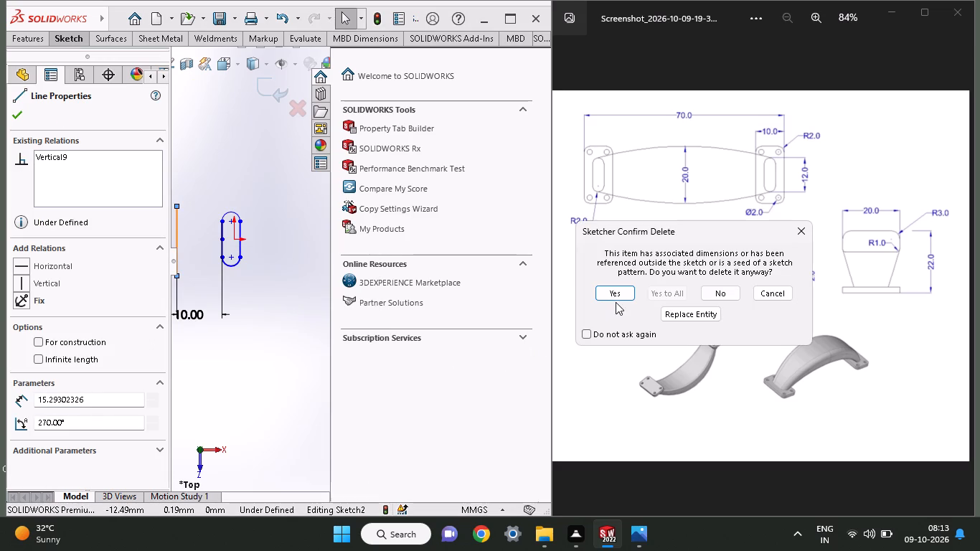
left_click(618, 288)
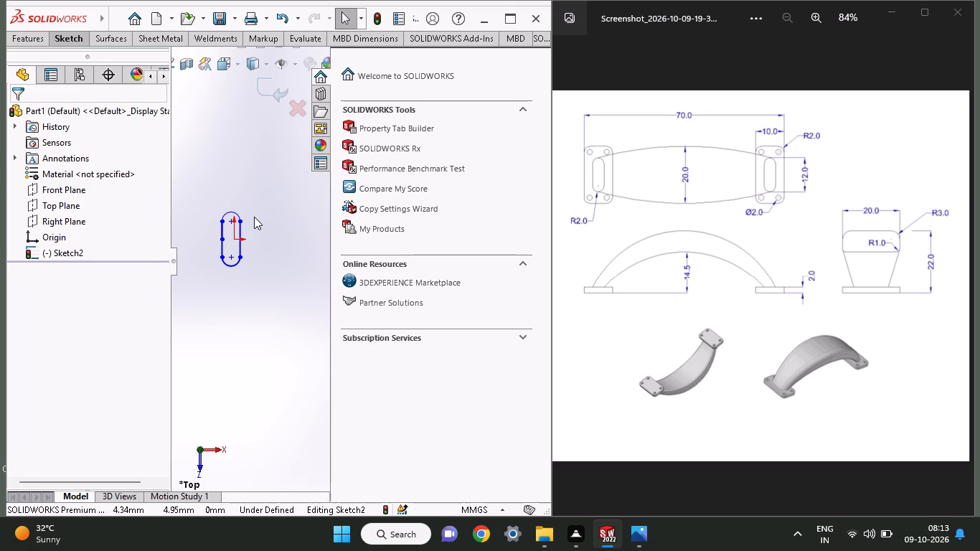
Sketch a new vertical line just left of the slot profile, extending beyond both its upper and lower ends.
left_click(47, 38)
left_click(60, 35)
left_click(107, 62)
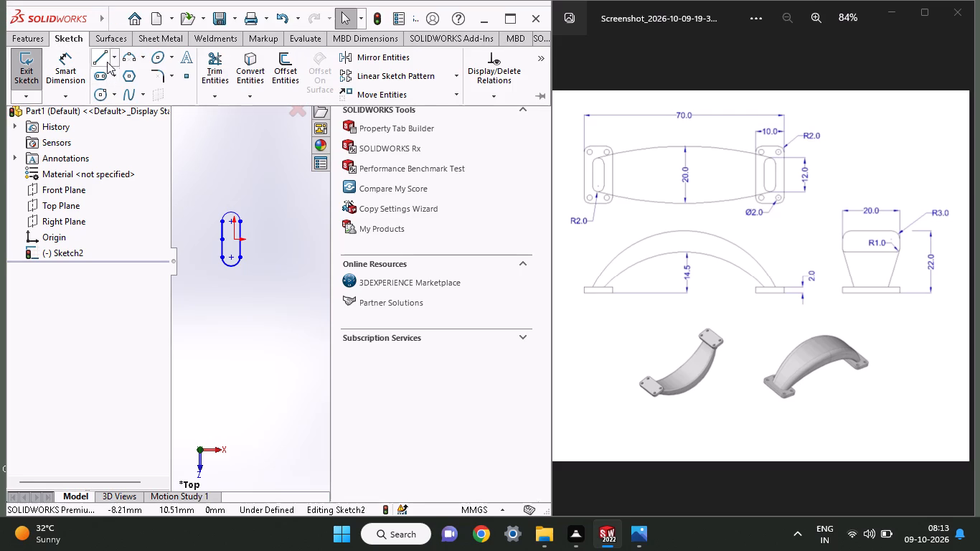
left_click(203, 184)
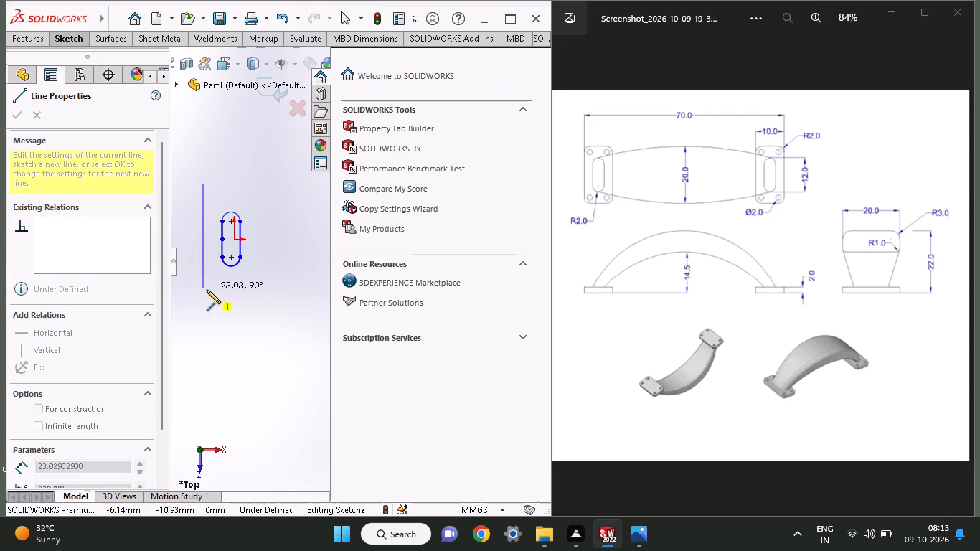
left_click(205, 304)
right_click(247, 152)
left_click(257, 168)
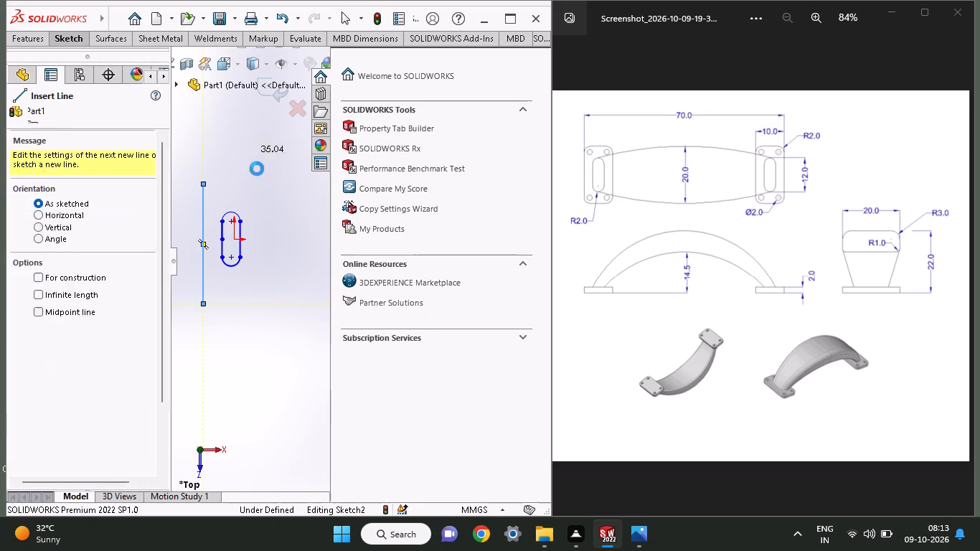
Dimension the horizontal distance from the midpoint of the slot's left side to the vertical line's upper endpoint as 10-4 mm.
left_click(75, 33)
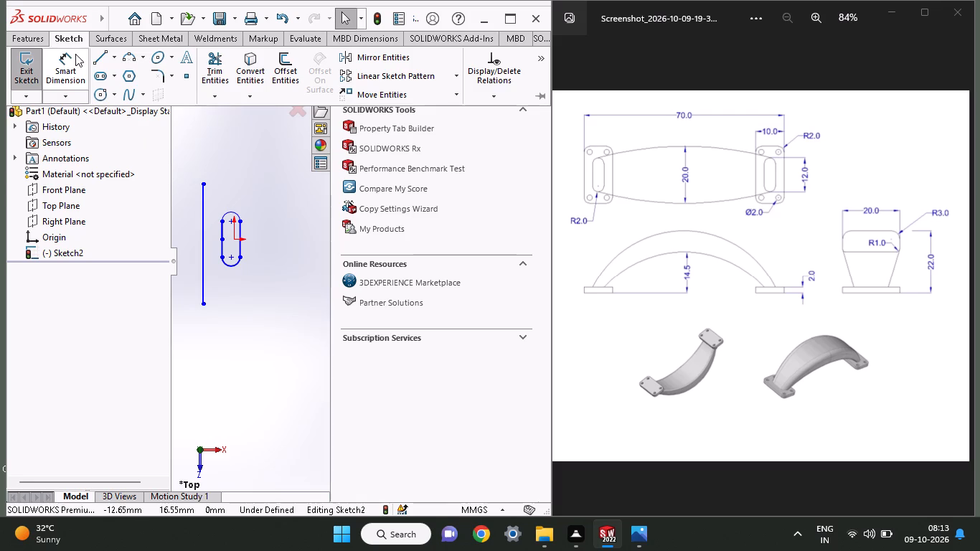
left_click(74, 62)
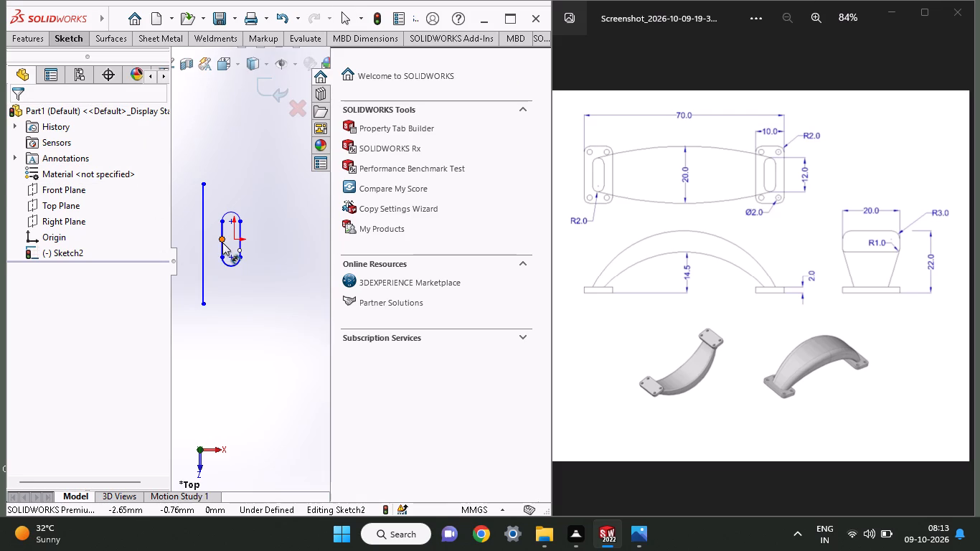
left_click(222, 242)
left_click(201, 183)
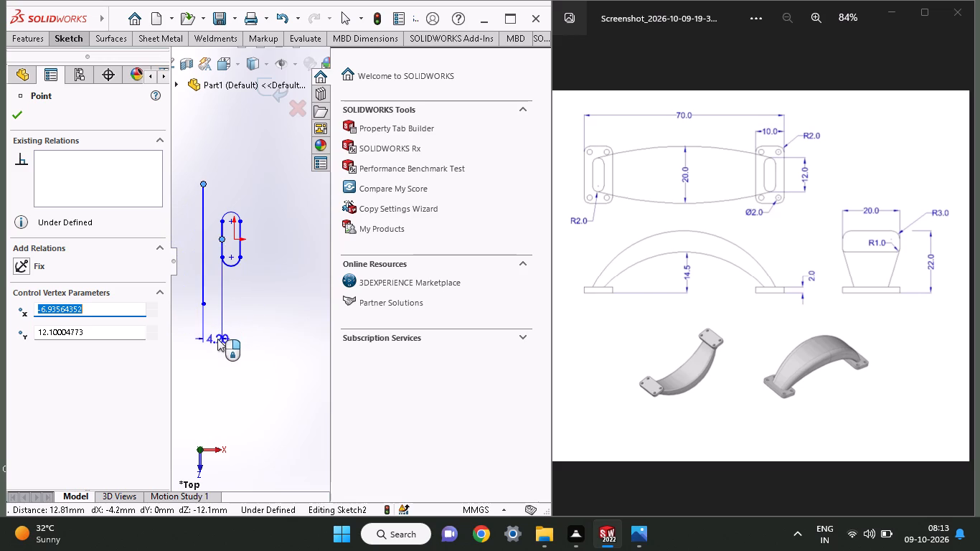
left_click(216, 356)
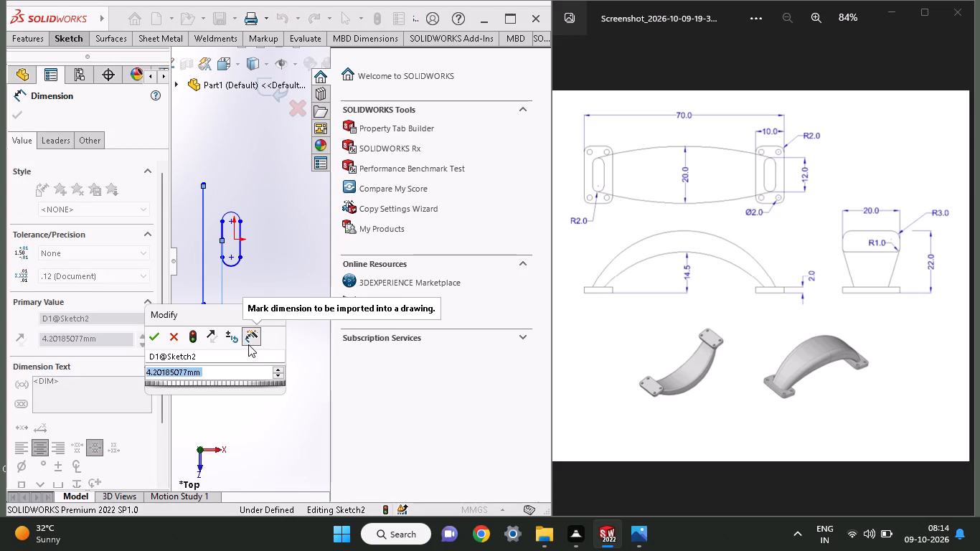
type("10")
key("minus")
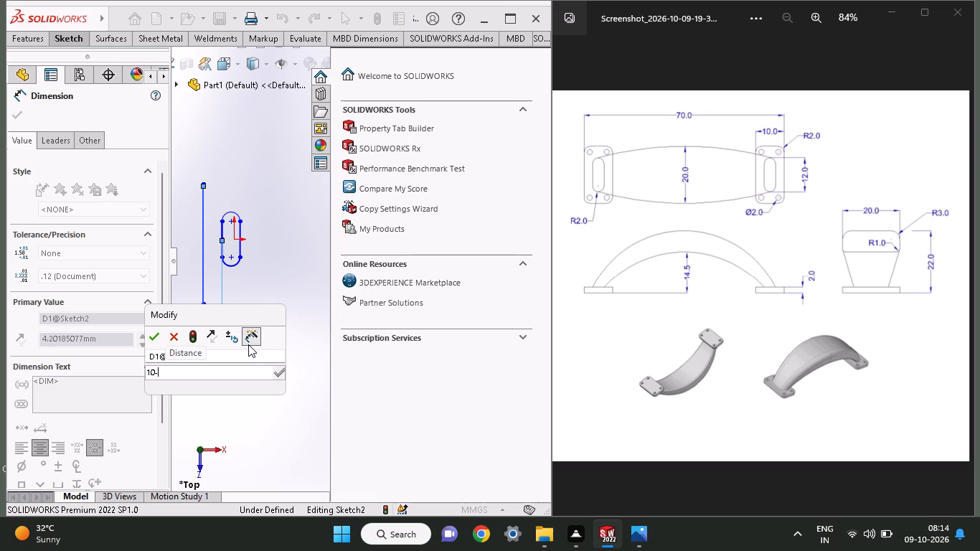
key("4")
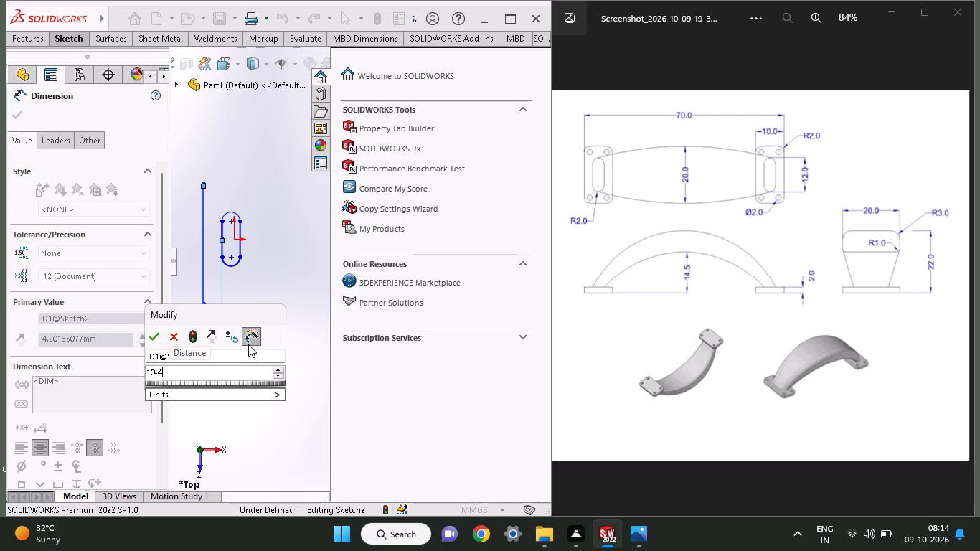
key("Return")
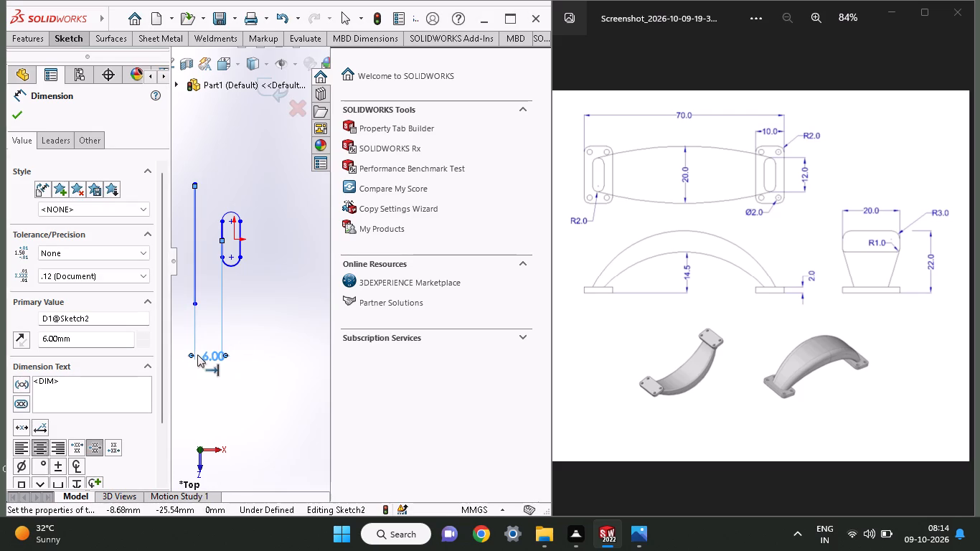
Set the distance between the slot's left side and the left vertical line to 3 mm.
double_click(209, 354)
key("3")
key("Return")
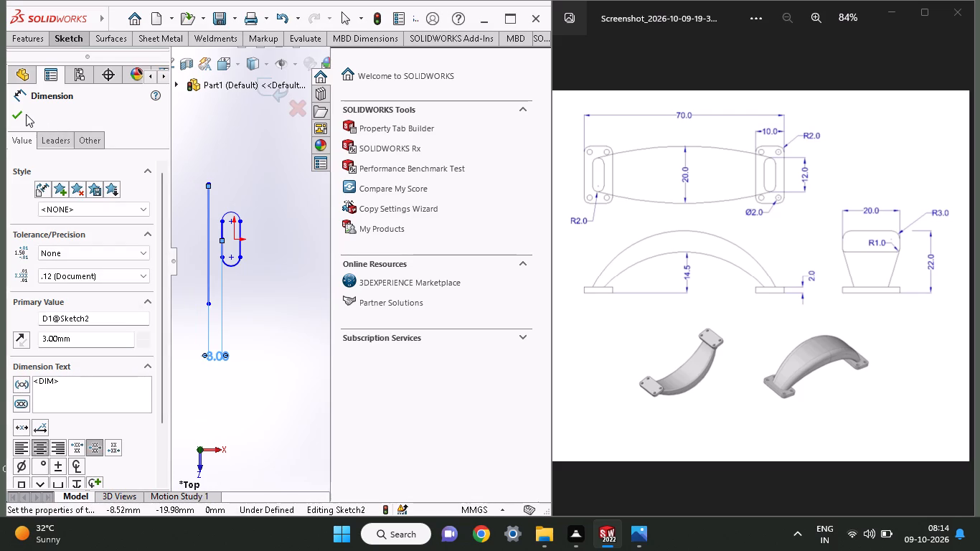
left_click(19, 114)
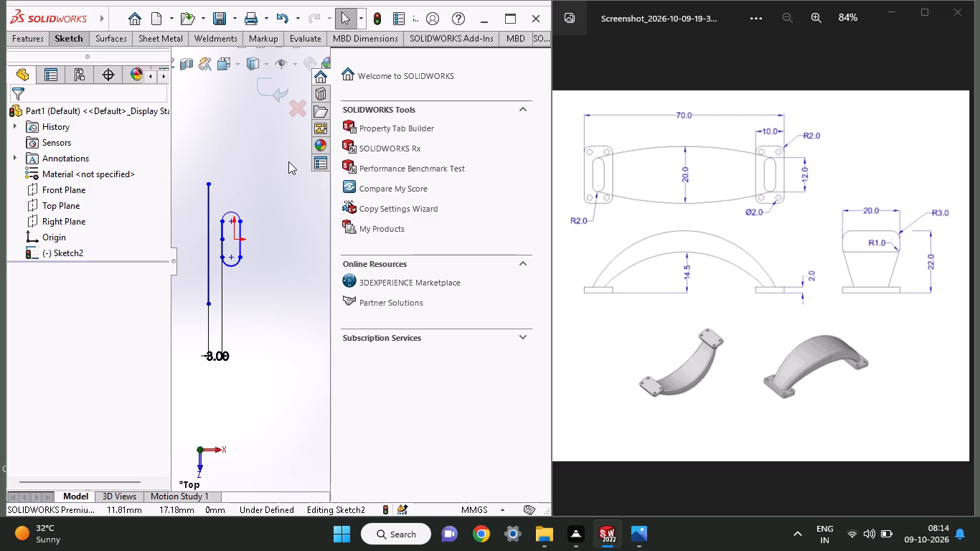
Sketch a vertical line to the right of the slot profile, matching the height span of the left vertical line.
left_click(71, 39)
left_click(105, 55)
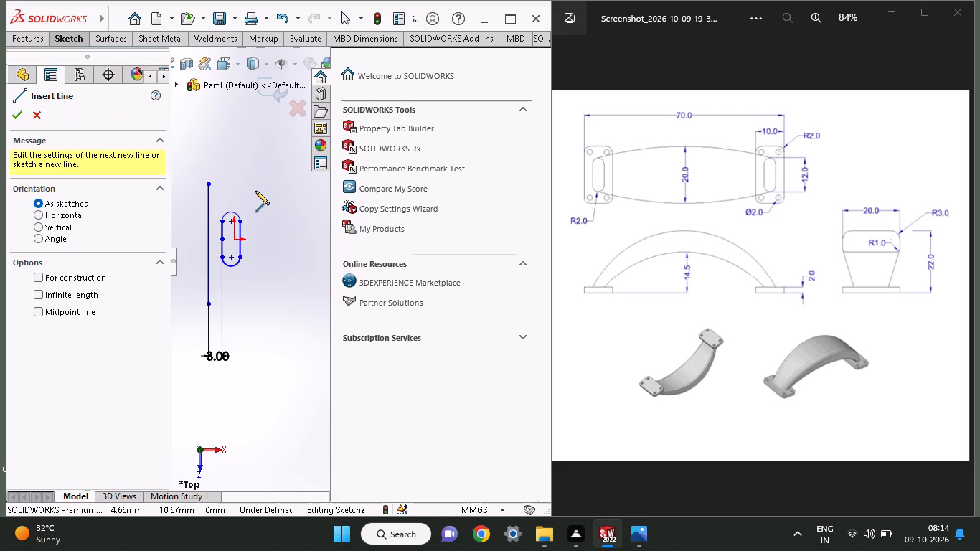
left_click(255, 187)
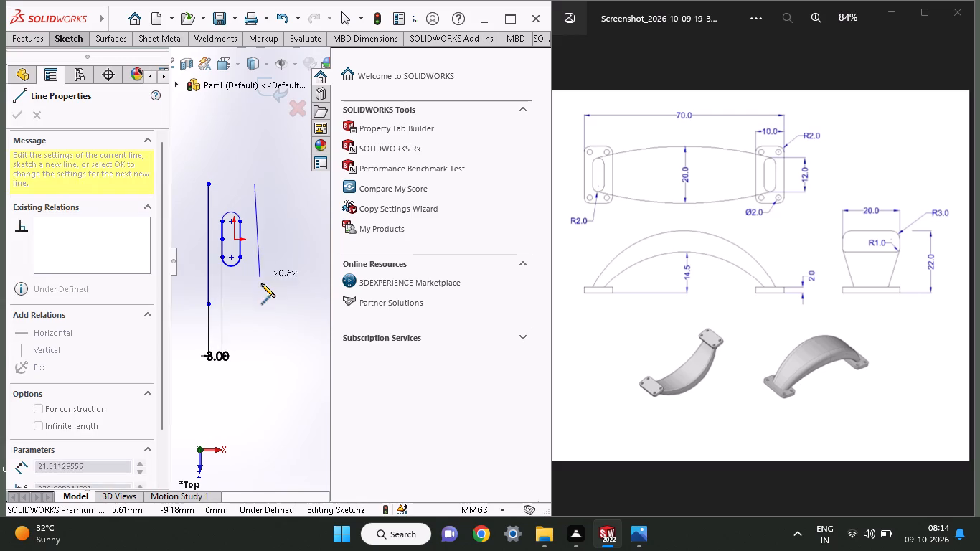
left_click(254, 308)
right_click(279, 216)
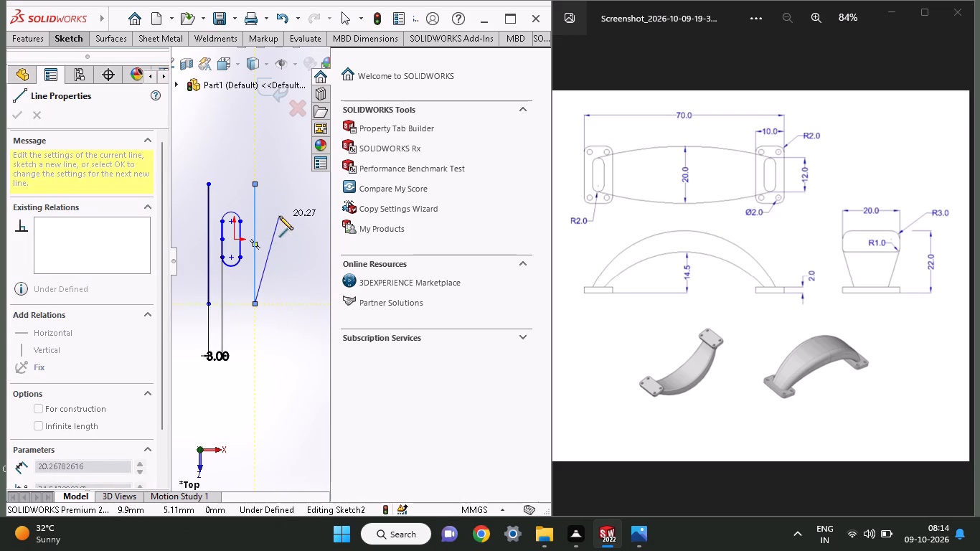
left_click(293, 230)
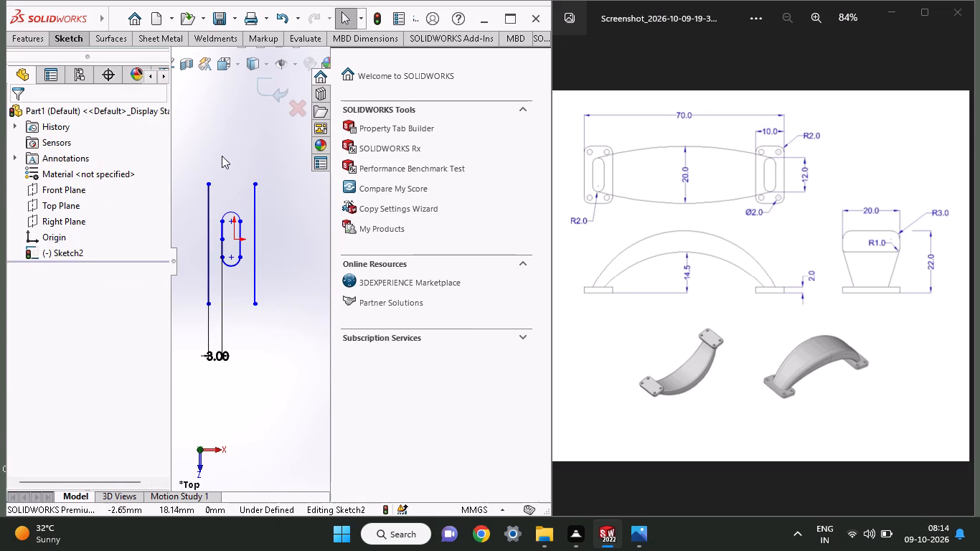
Dimension the horizontal distance from the slot's lower-right arc endpoint to the right vertical line's lower endpoint as 3 mm.
left_click(81, 40)
left_click(75, 70)
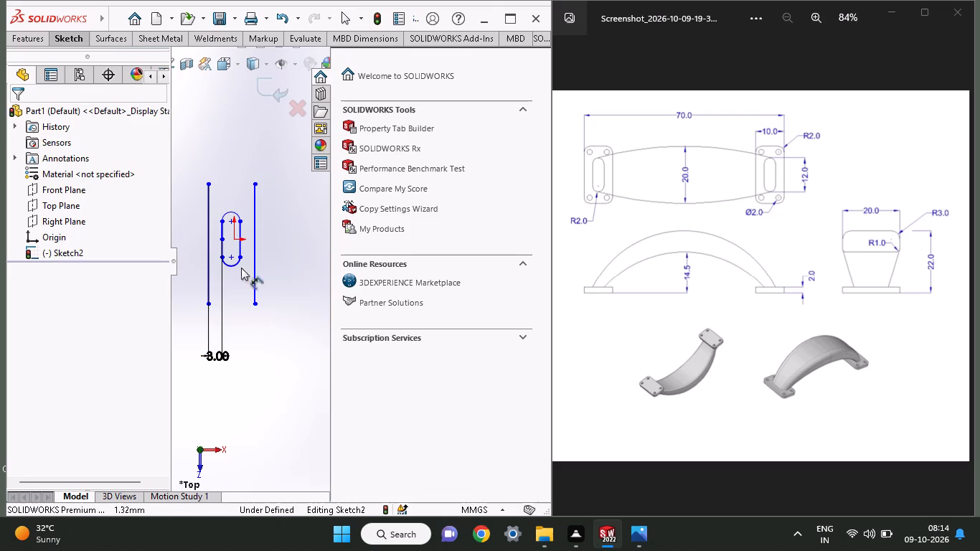
left_click(241, 257)
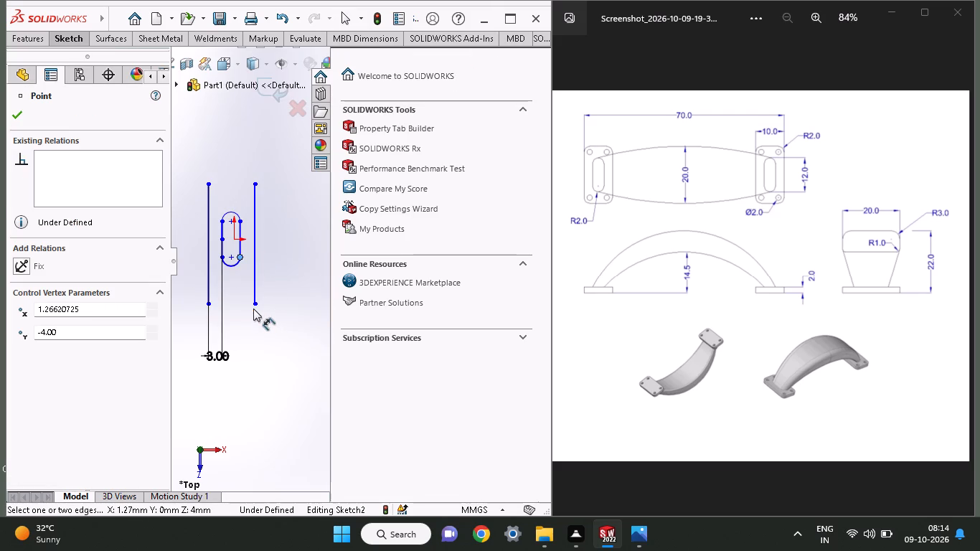
left_click(253, 301)
left_click(242, 358)
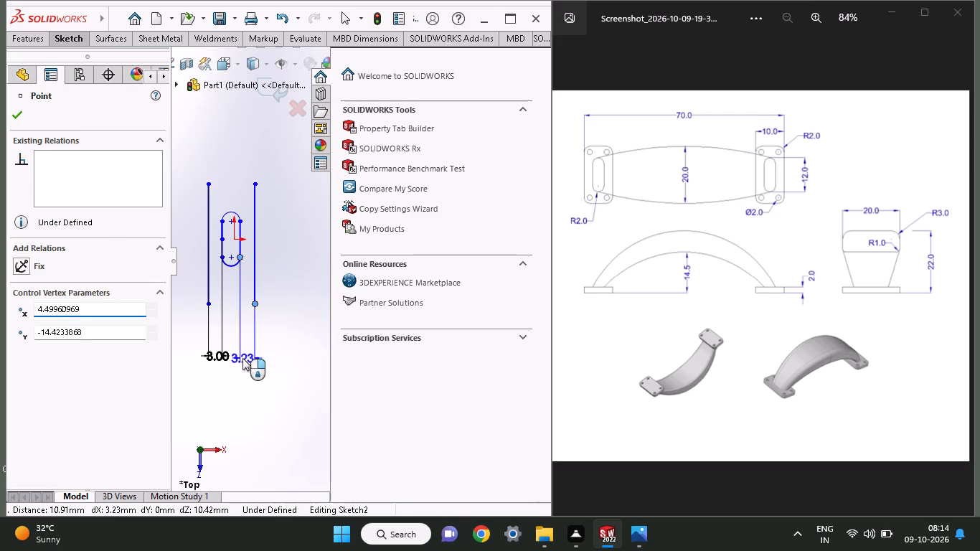
key("3")
key("Return")
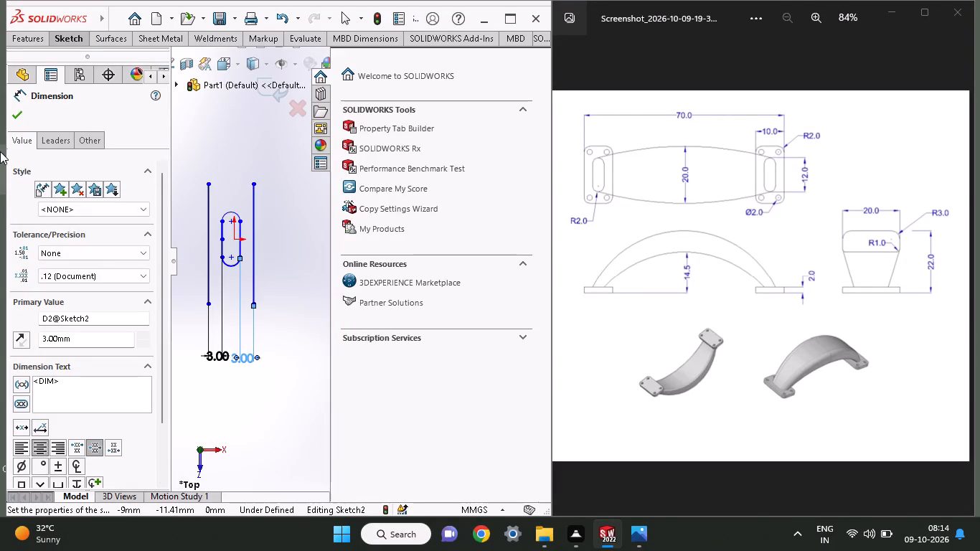
Dimension the left vertical line's midpoint to its upper endpoint as 10 mm.
left_click(12, 116)
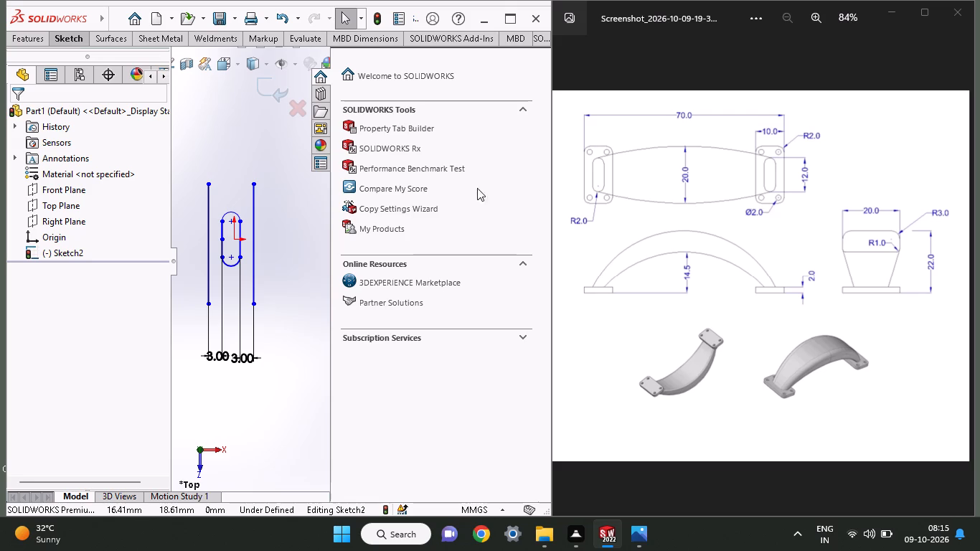
left_click(78, 33)
left_click(74, 62)
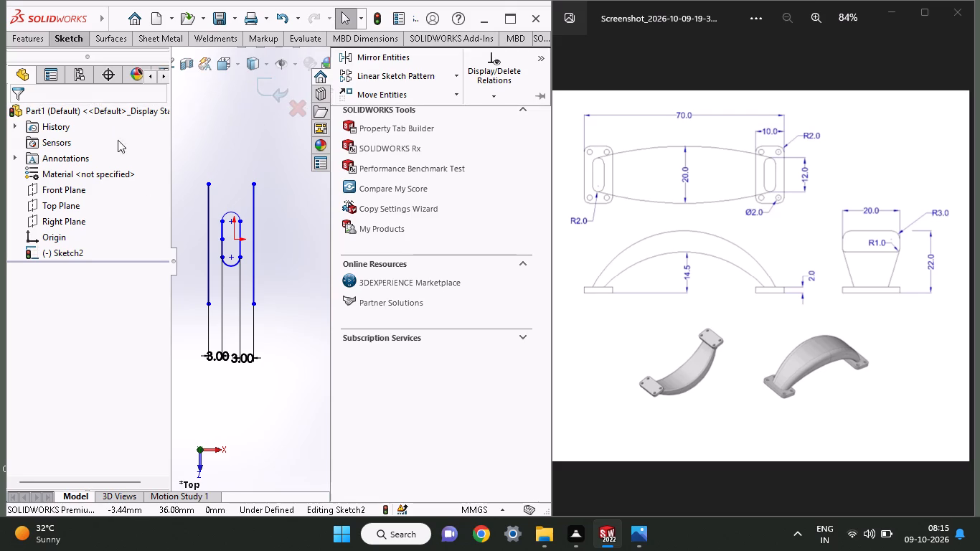
left_click(207, 242)
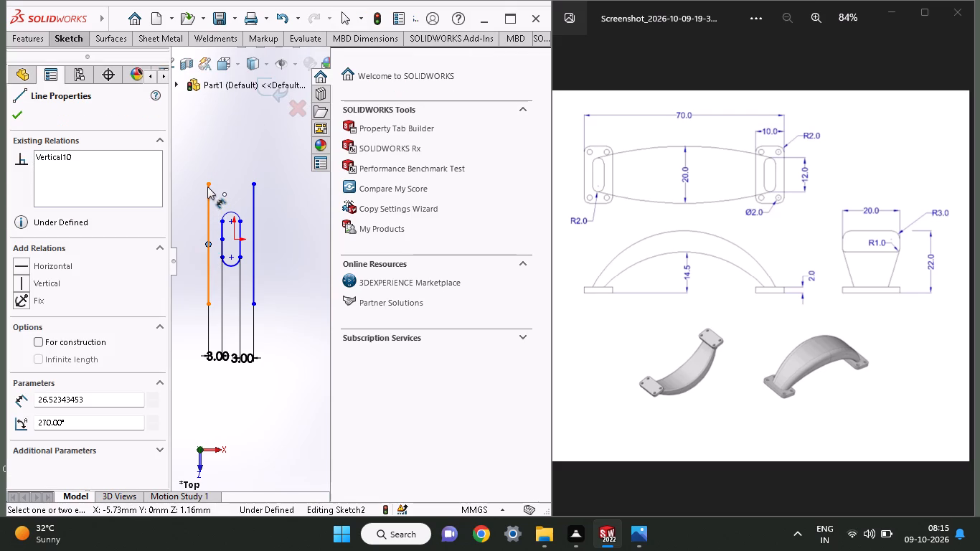
left_click(207, 187)
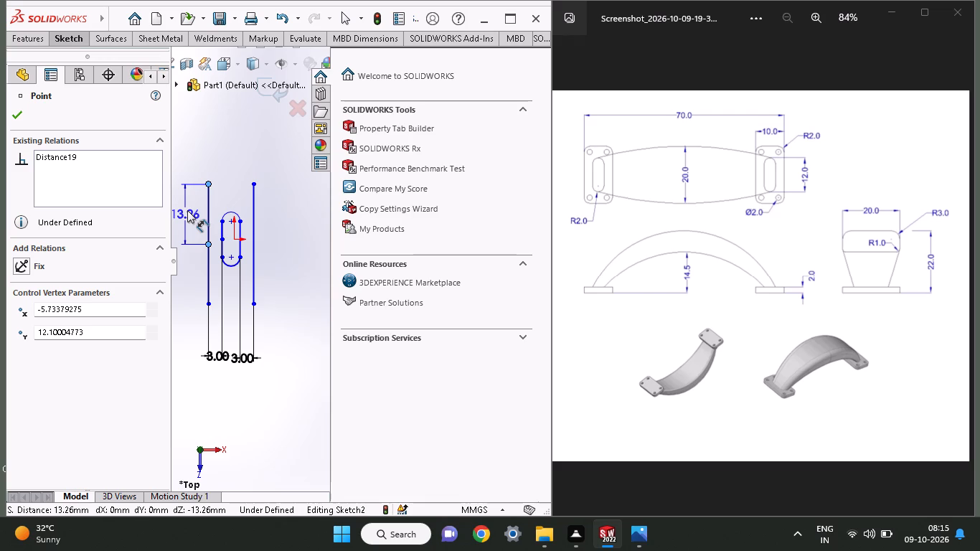
left_click(187, 210)
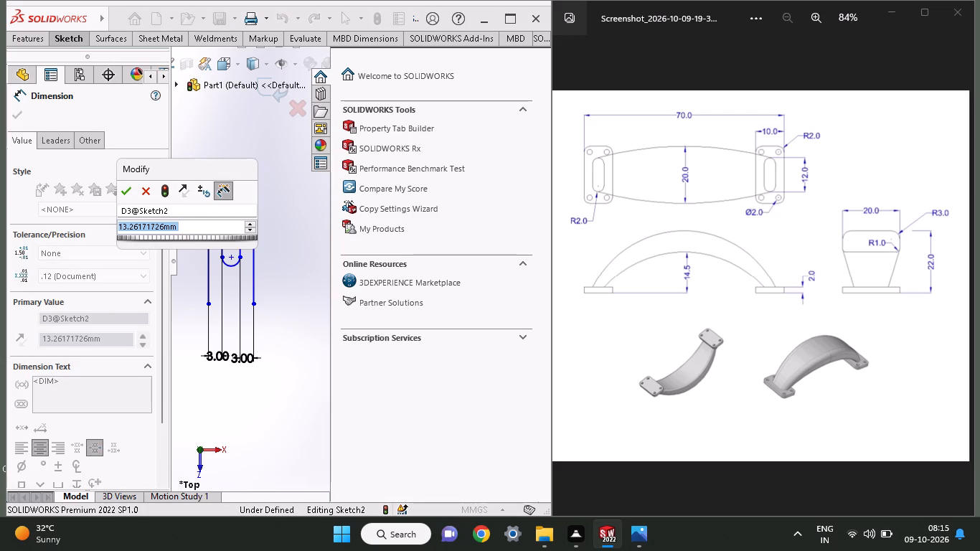
key("1")
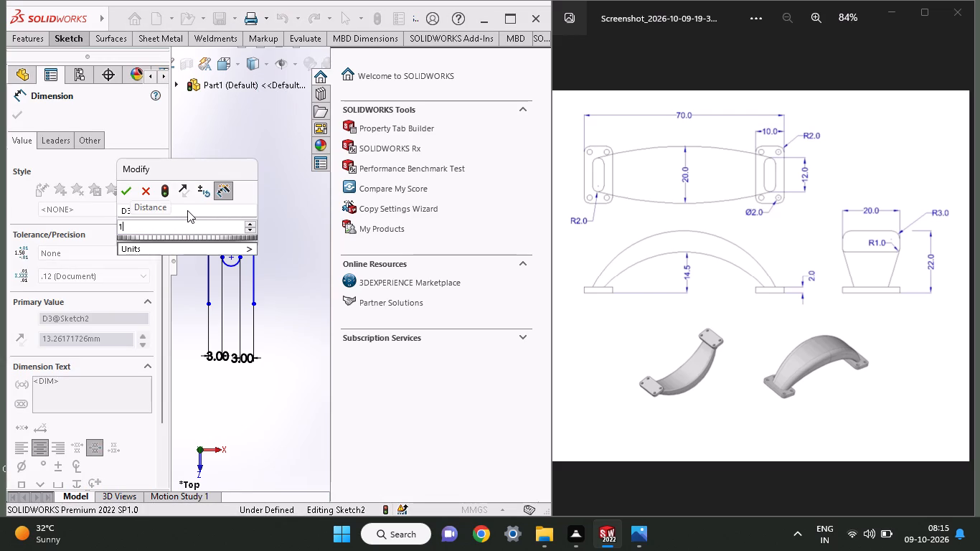
key("2")
key("shift+plus")
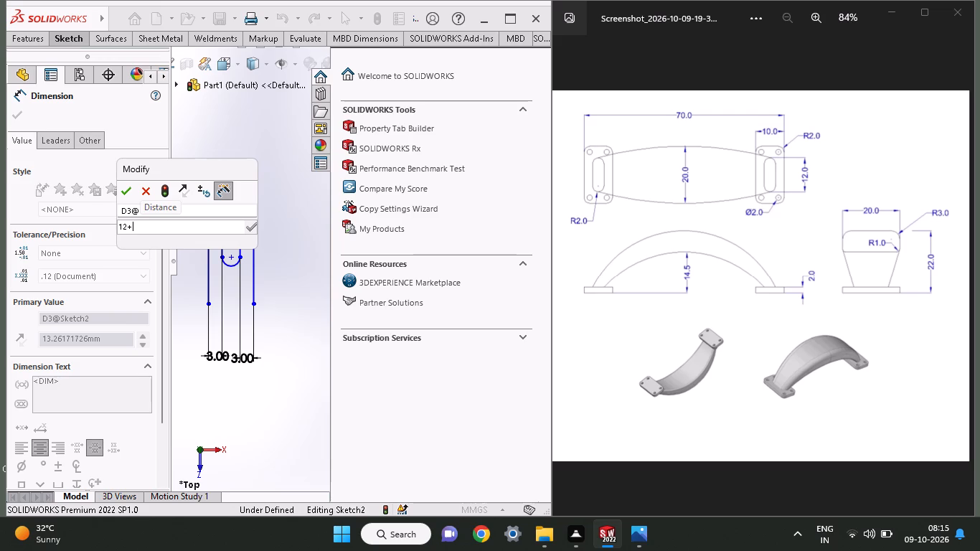
key("BackSpace")
key("BackSpace")
key("BackSpace")
type("10")
key("Return")
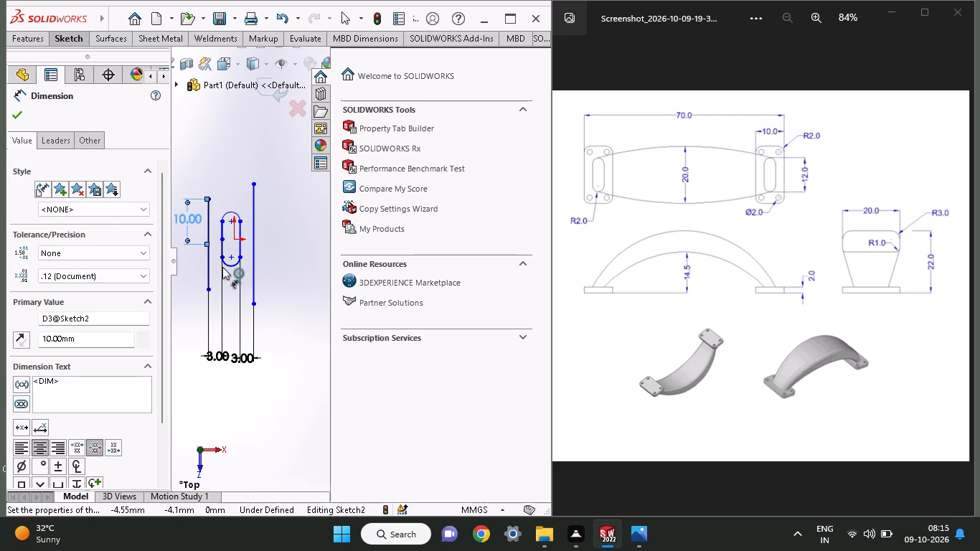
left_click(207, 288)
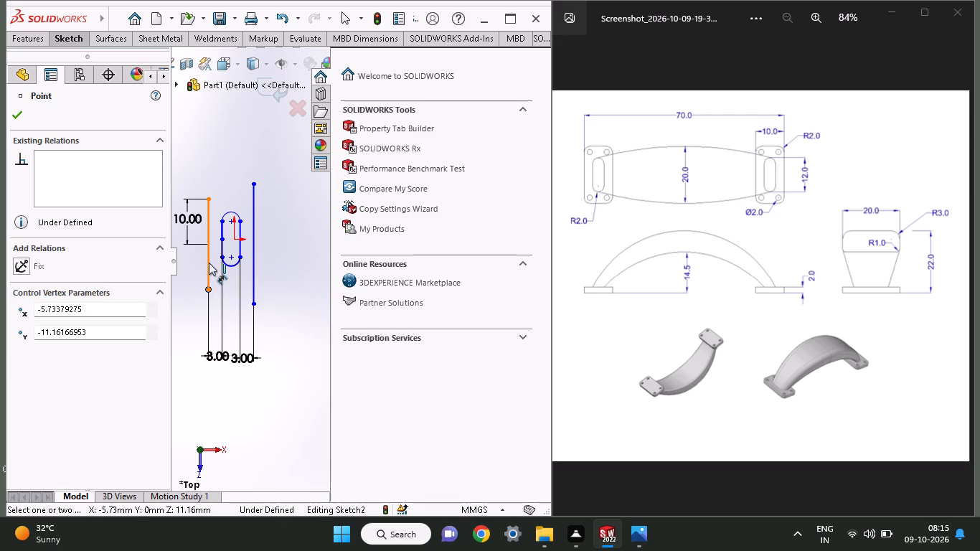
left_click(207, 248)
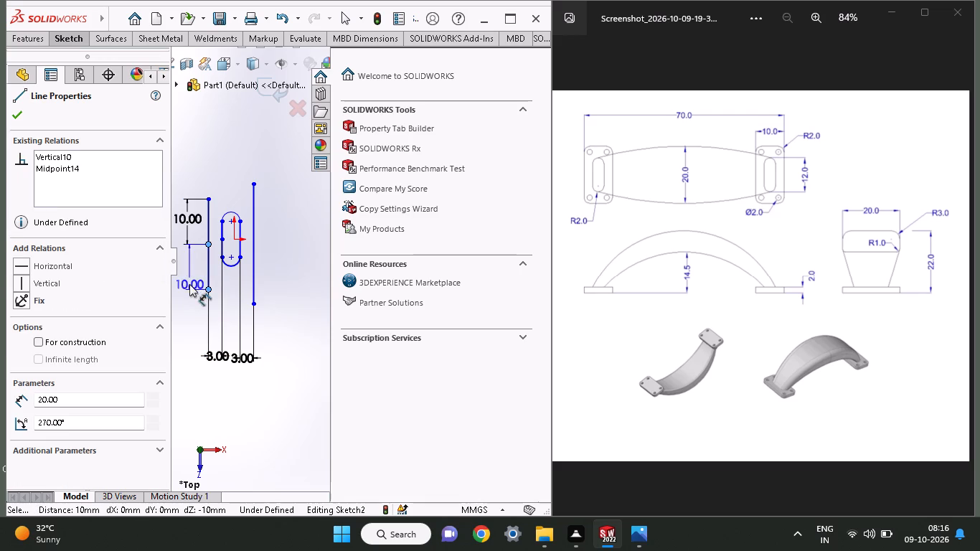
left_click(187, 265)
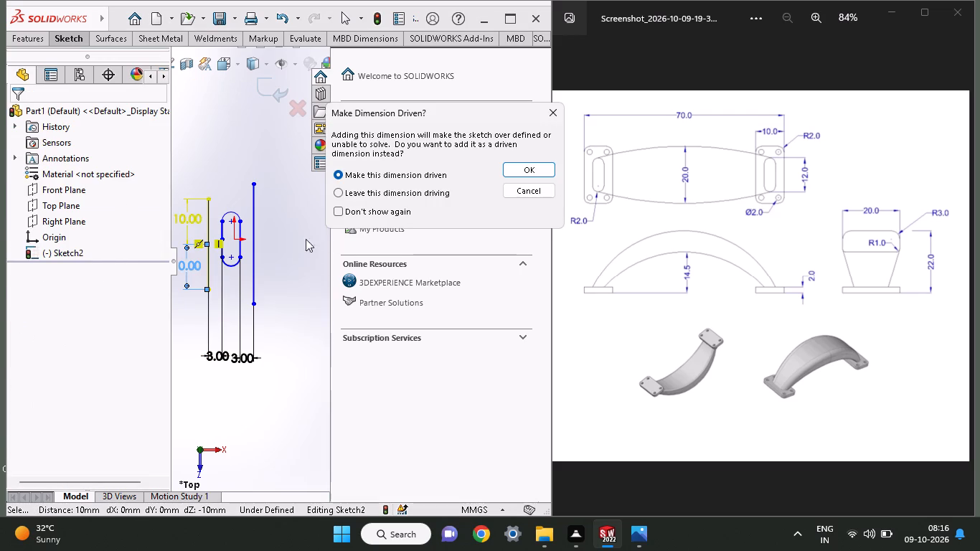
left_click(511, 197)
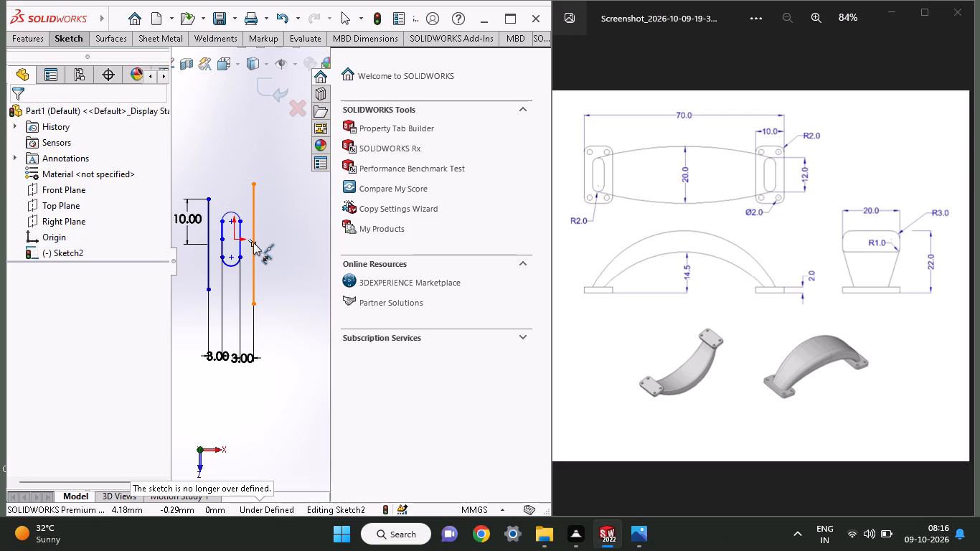
Dimension the right vertical line's midpoint to its upper endpoint as 10 mm.
left_click(253, 246)
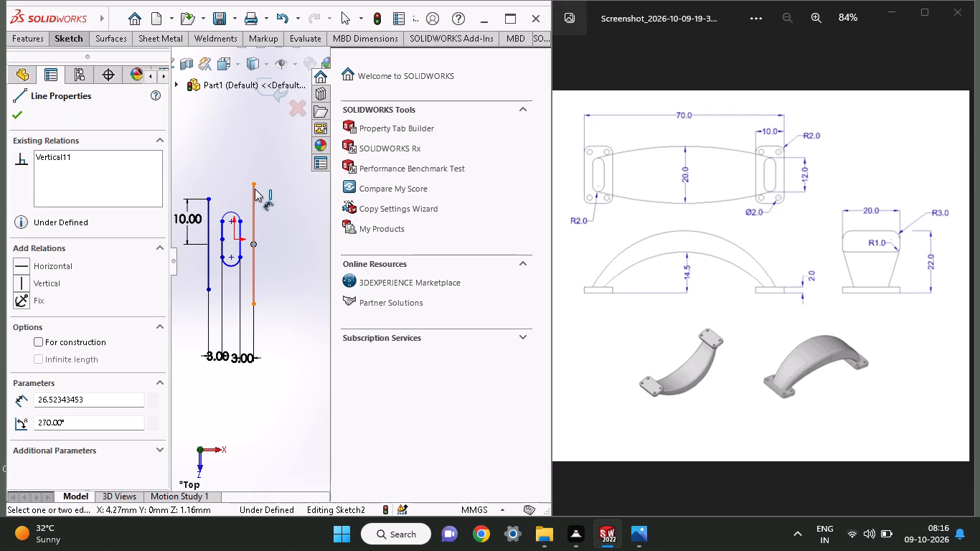
left_click(253, 188)
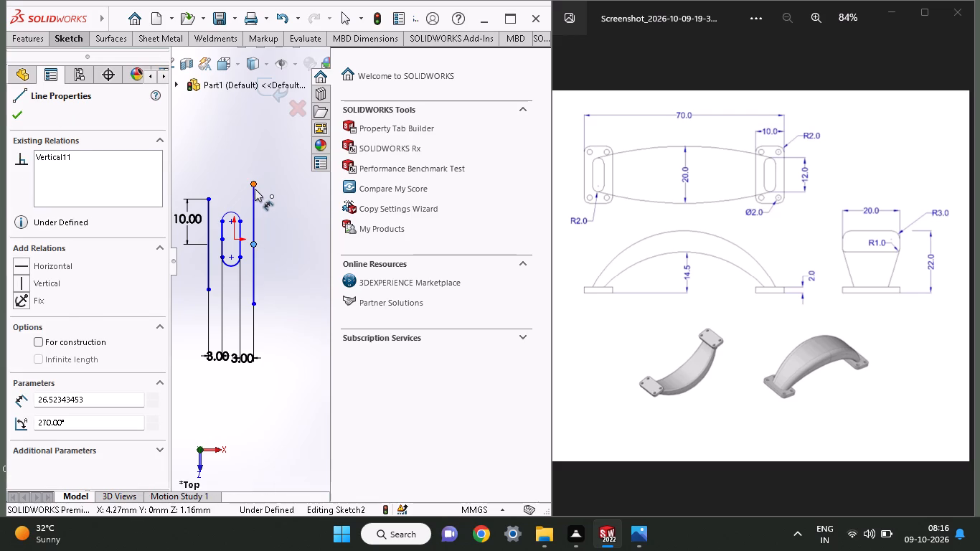
left_click(287, 216)
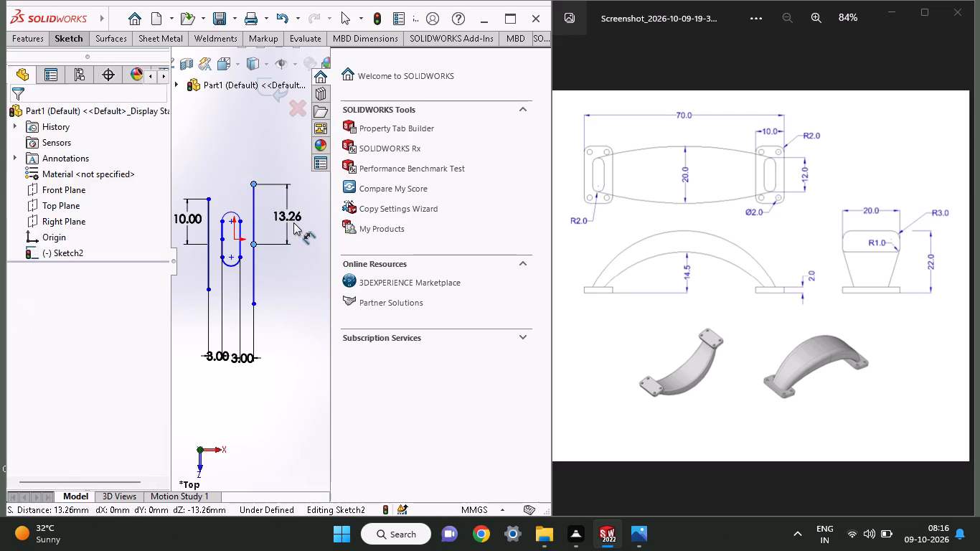
type("10")
key("Return")
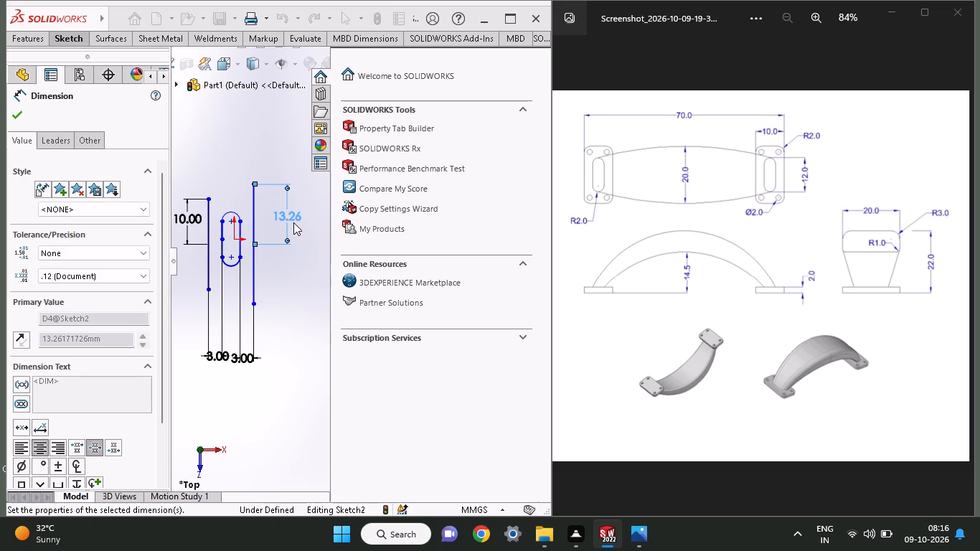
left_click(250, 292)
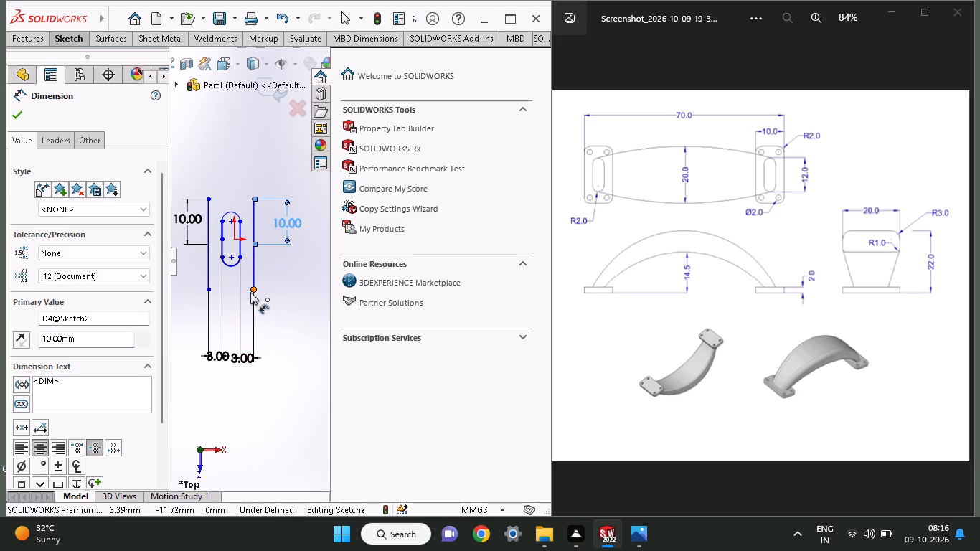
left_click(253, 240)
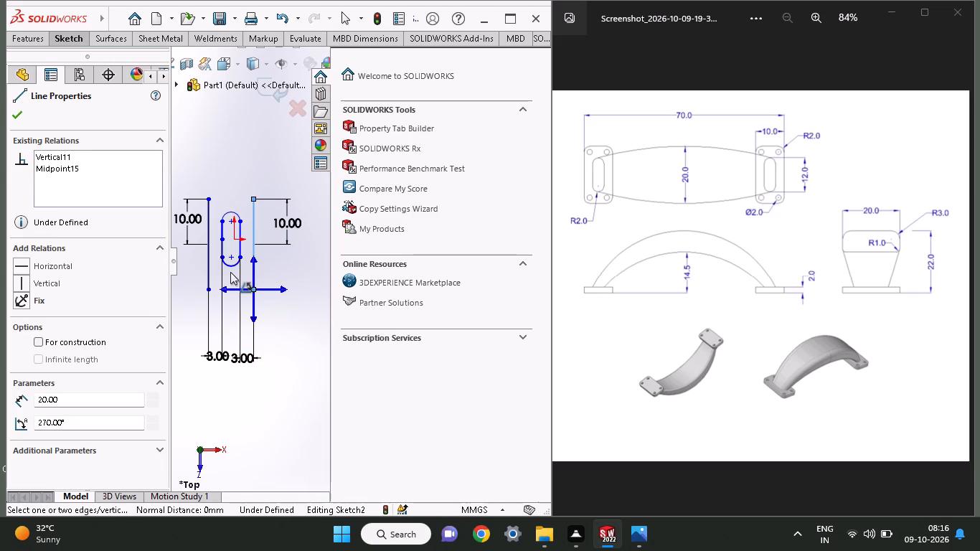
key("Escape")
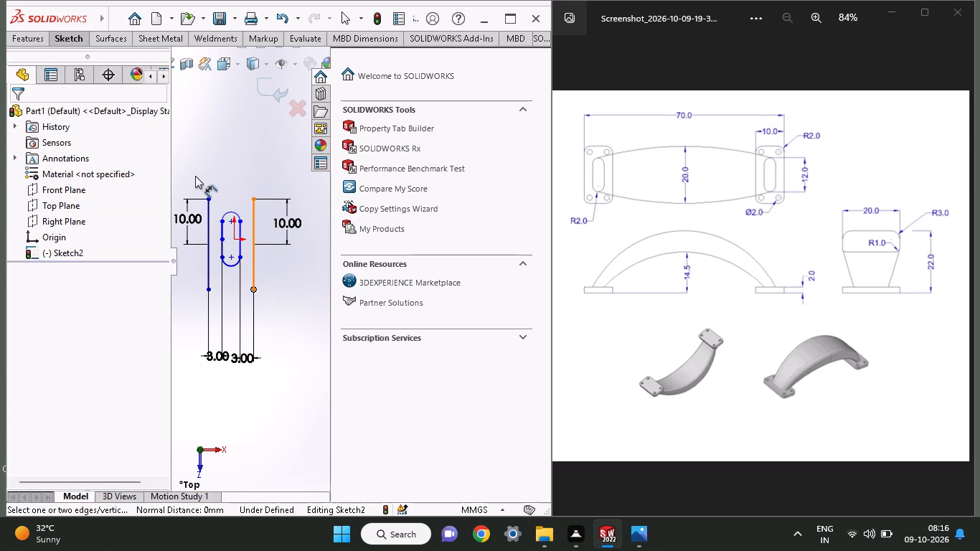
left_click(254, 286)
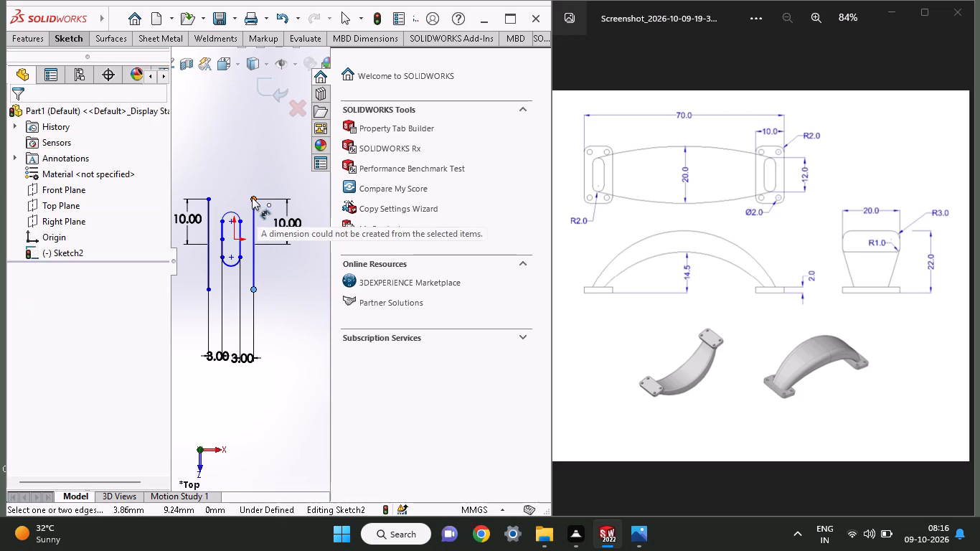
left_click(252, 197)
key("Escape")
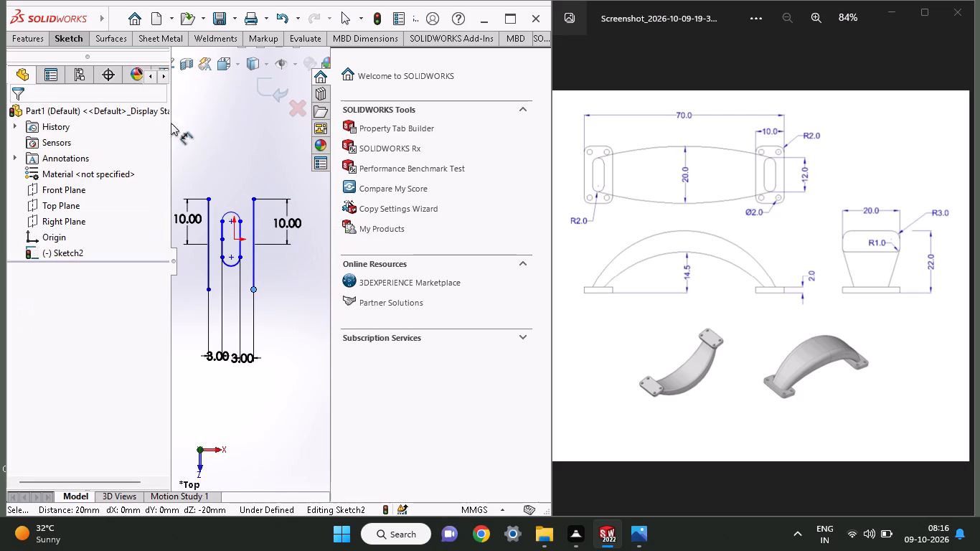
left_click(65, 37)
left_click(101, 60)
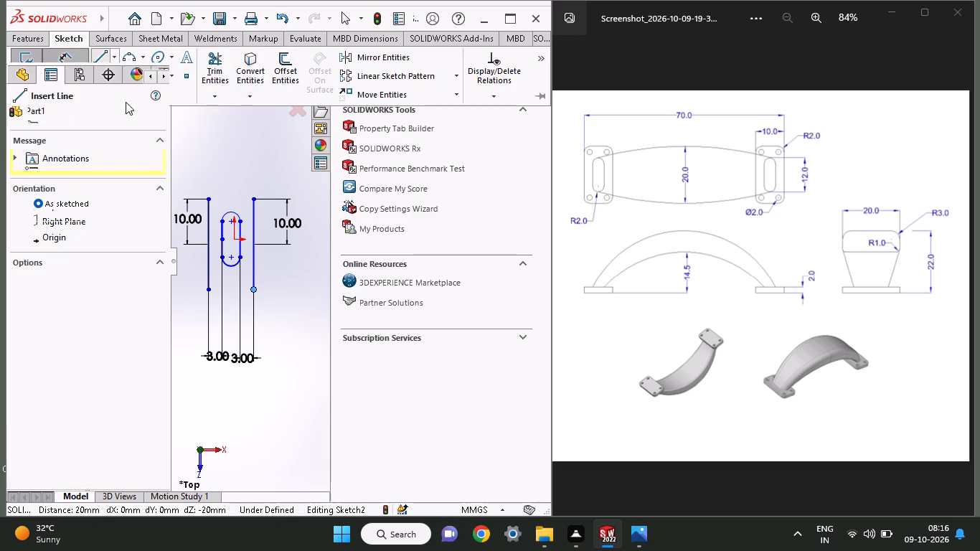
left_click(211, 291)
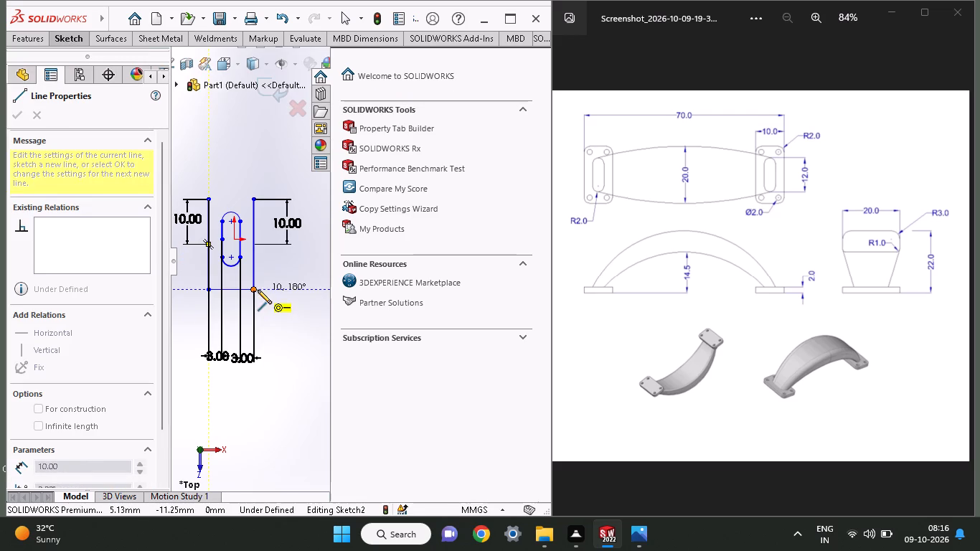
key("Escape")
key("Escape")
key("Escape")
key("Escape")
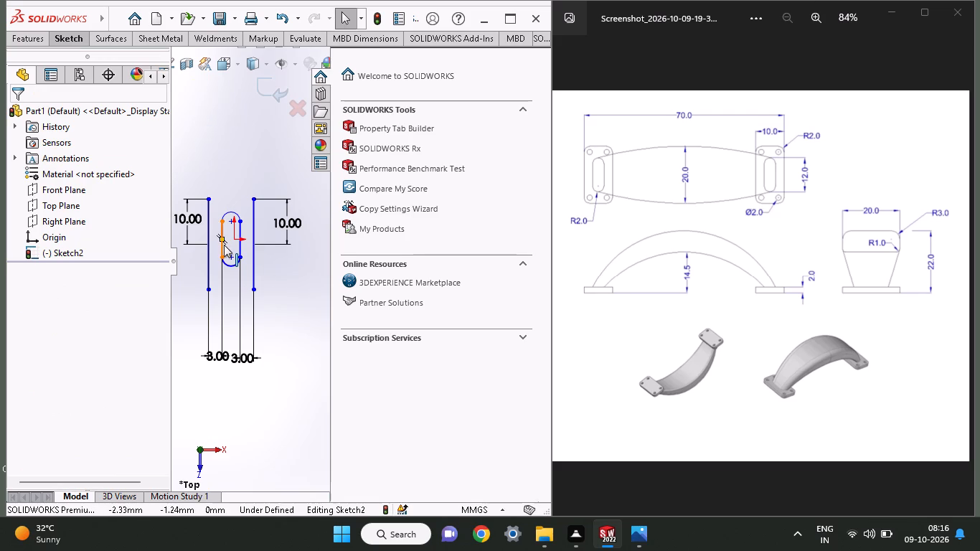
Add a horizontal relation between the middle point on the slot's left side and the left vertical line's midpoint.
left_click(224, 242)
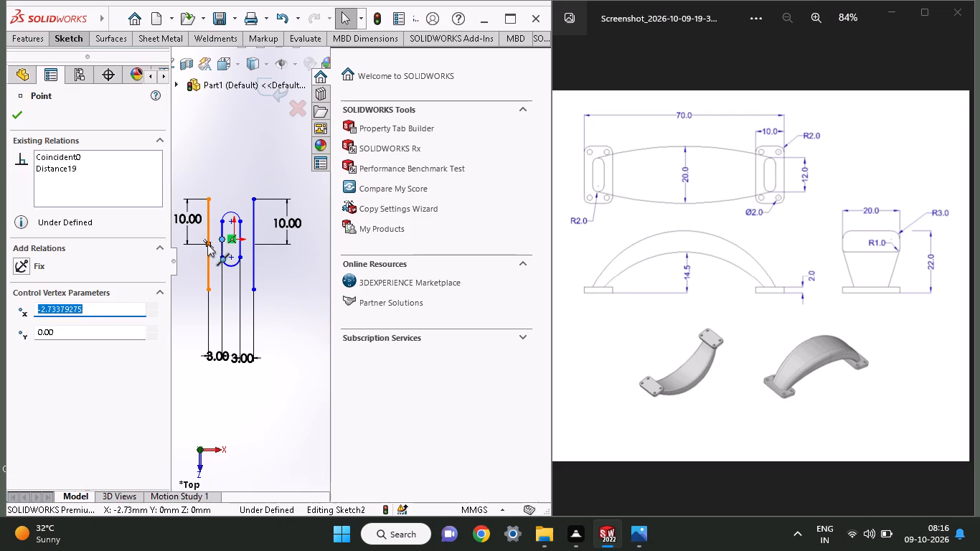
left_click(207, 244, "shift")
left_click(44, 347)
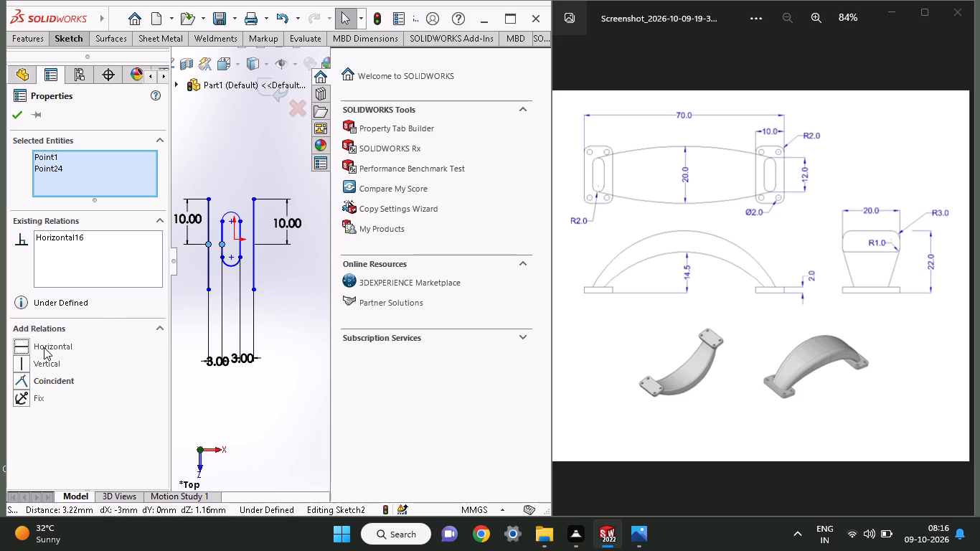
left_click(17, 123)
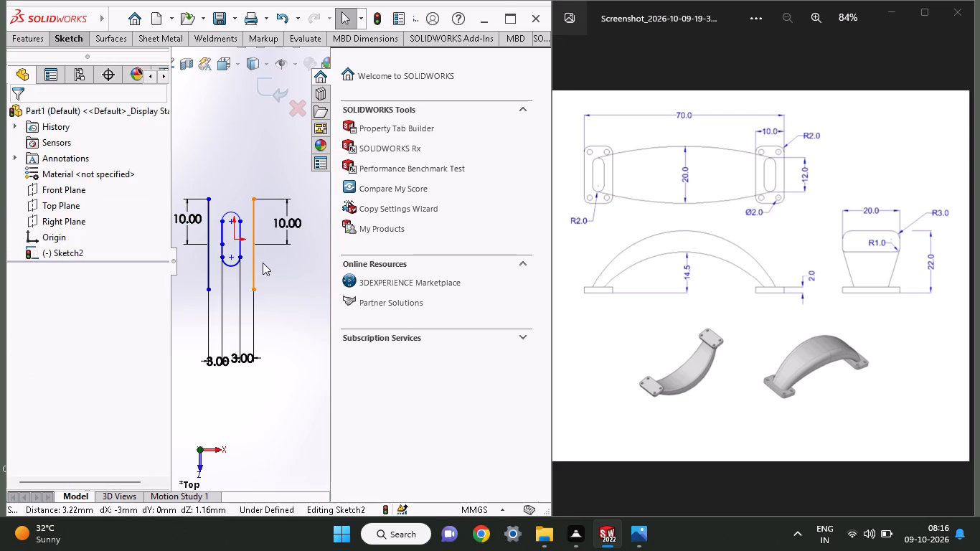
Dimension the vertical distance between the midpoints of the slot's right side and the right vertical line as 0 mm.
left_click(75, 32)
left_click(88, 69)
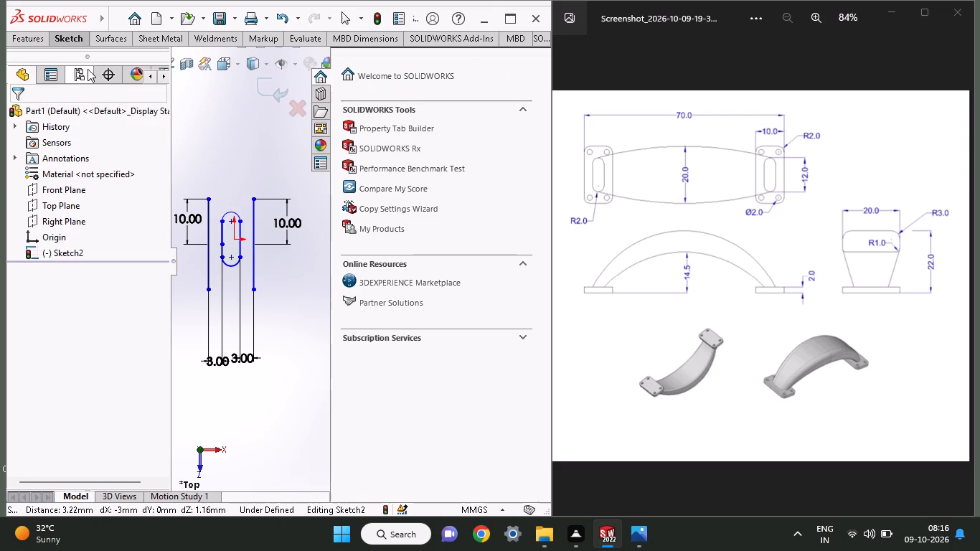
left_click(242, 237)
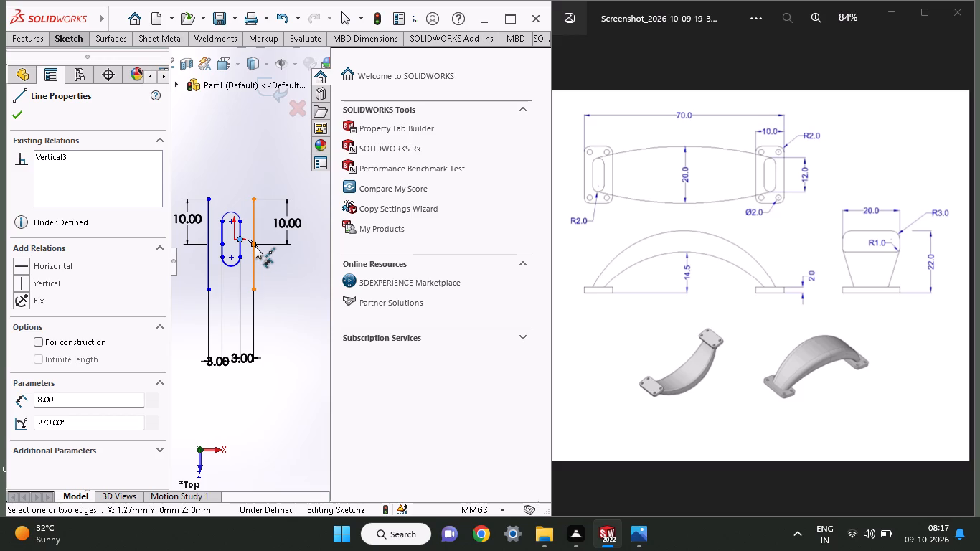
left_click(255, 246)
left_click(310, 244)
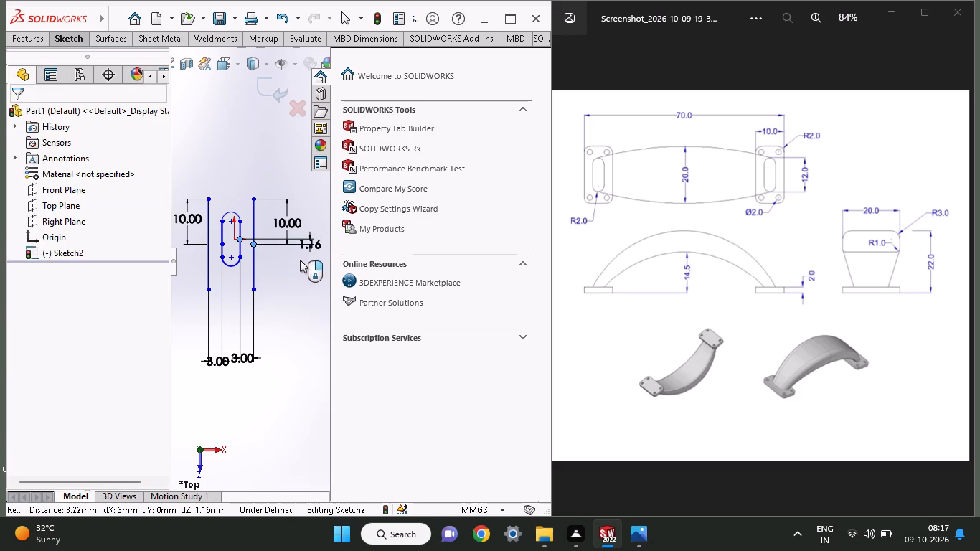
key("0")
key("Return")
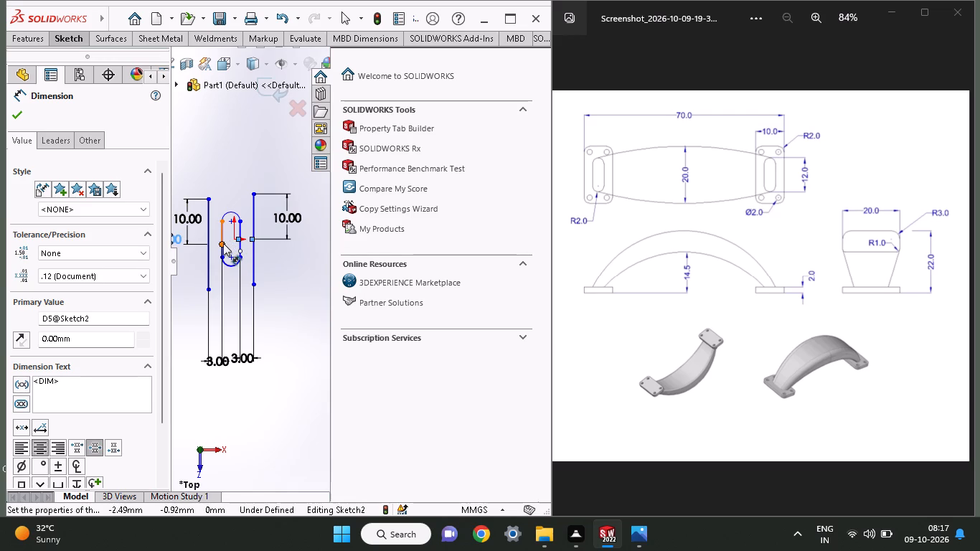
key("Escape")
key("Escape")
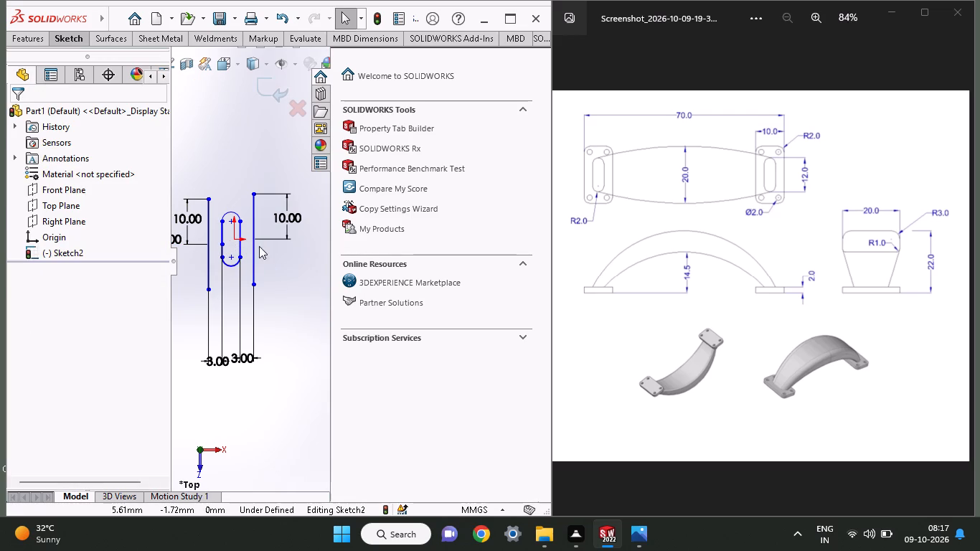
Add a horizontal relation between the midpoints of the left and right vertical lines.
left_click(254, 237)
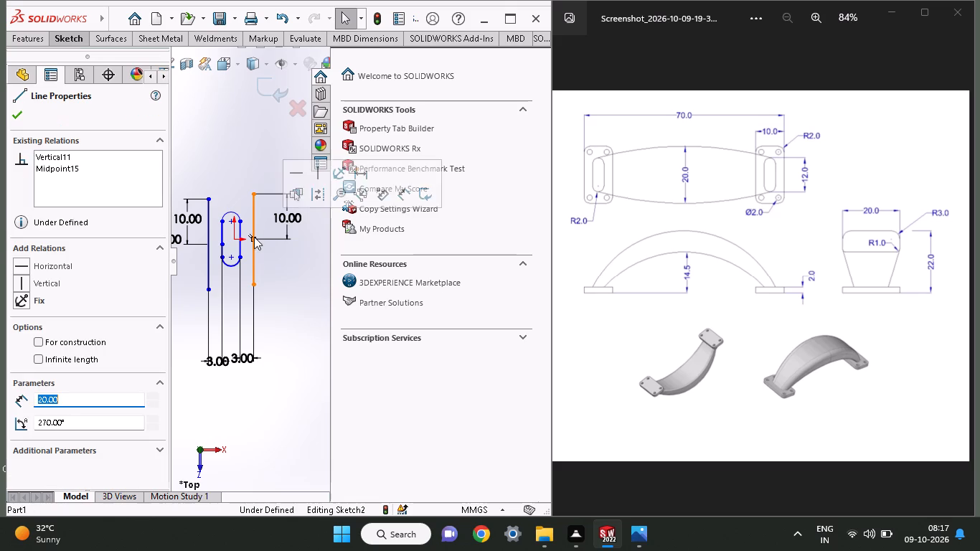
left_click(208, 243, "shift")
left_click(43, 351)
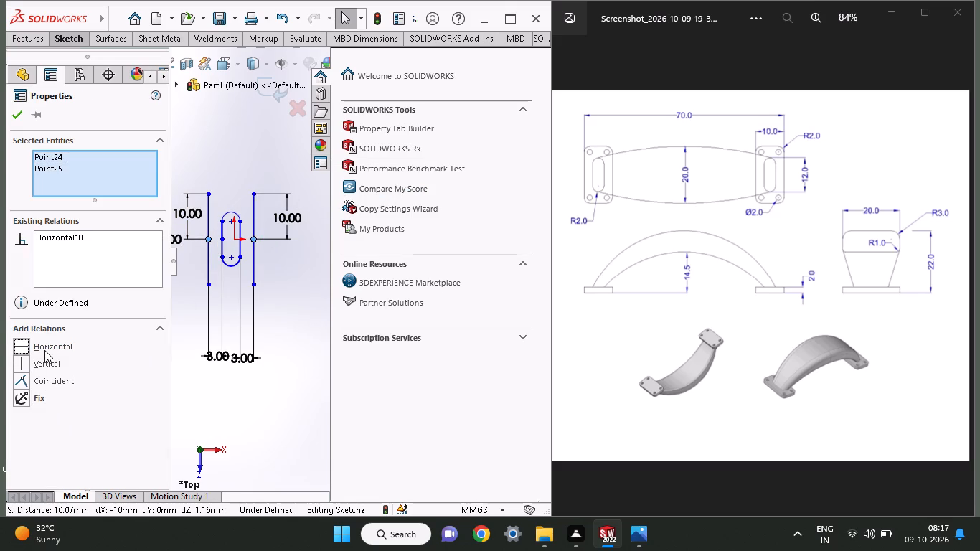
Sketch a horizontal line about 21 mm long from the left vertical line's upper endpoint, past the right vertical line's upper endpoint.
left_click(9, 115)
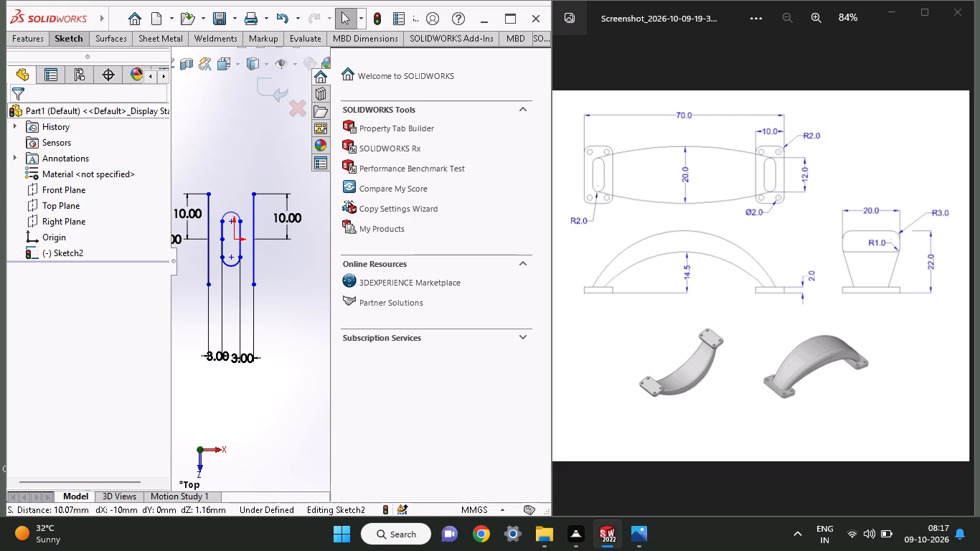
left_click(82, 43)
left_click(101, 65)
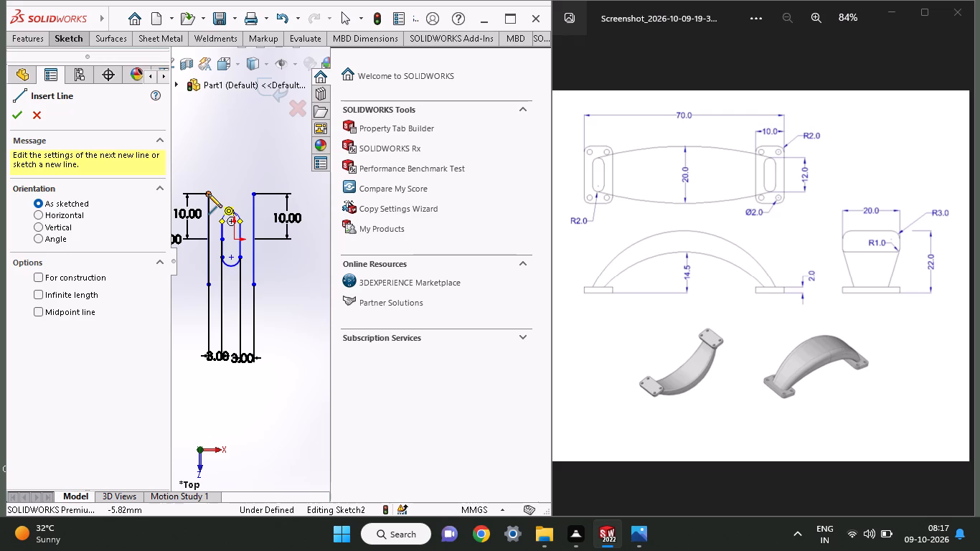
left_click(208, 194)
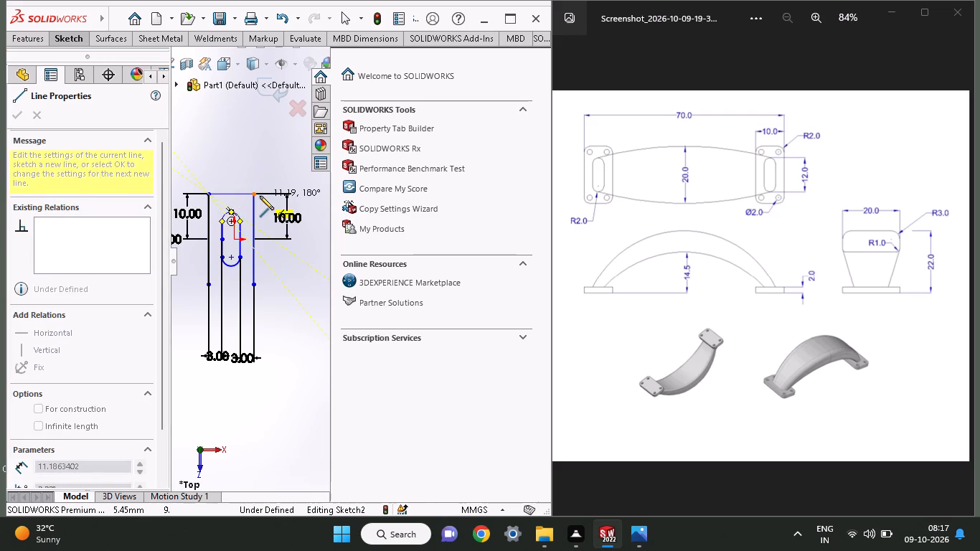
left_click(302, 195)
right_click(245, 146)
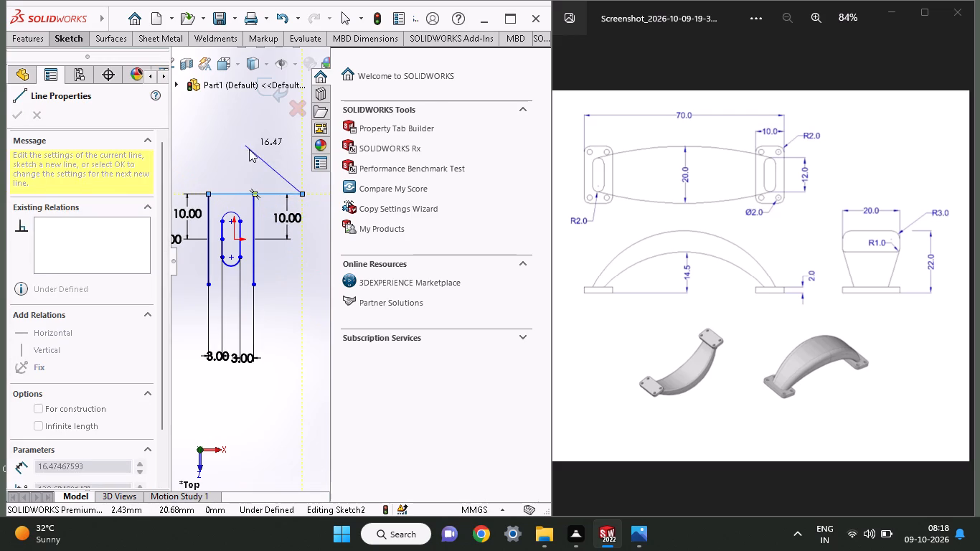
left_click(256, 156)
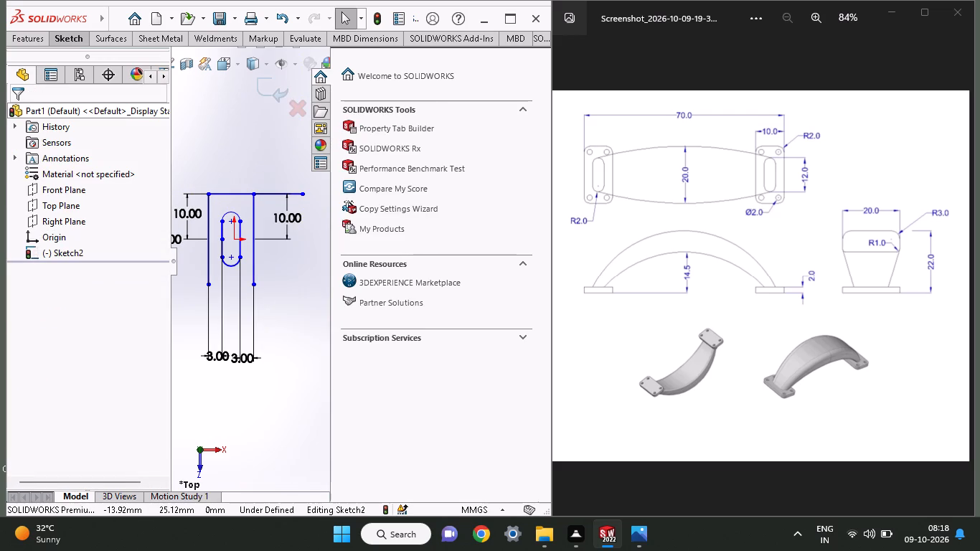
Dimension the upper horizontal line's length as 10 mm between its two endpoints.
left_click(79, 37)
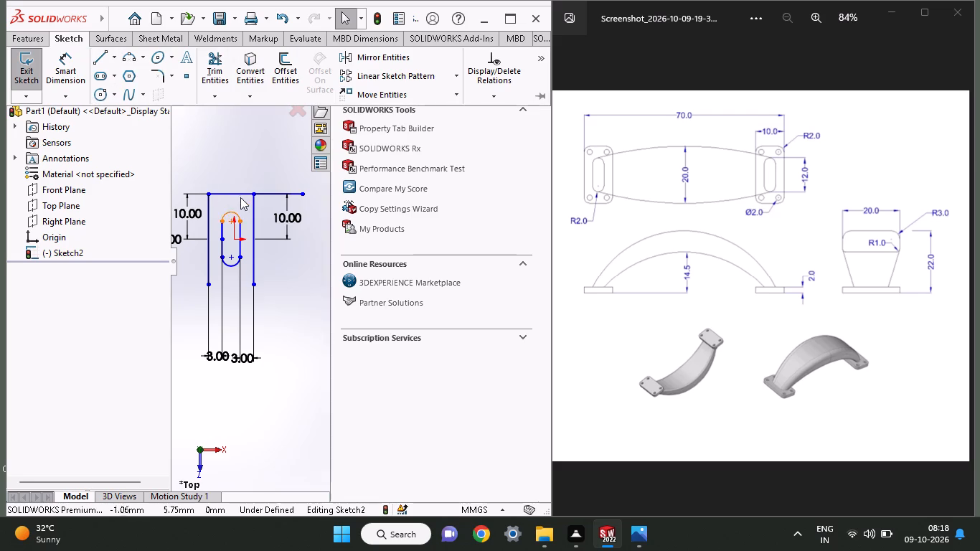
left_click(72, 69)
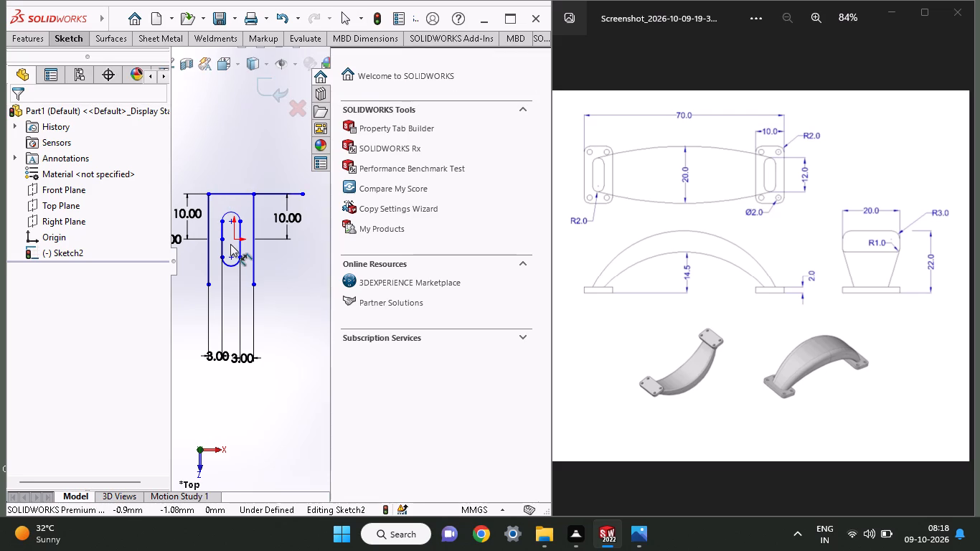
left_click(207, 194)
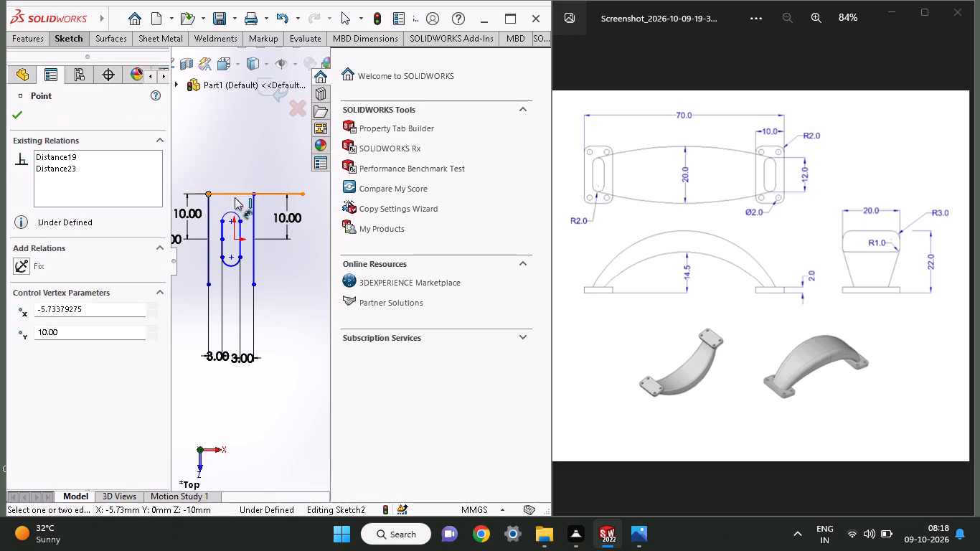
left_click(304, 194)
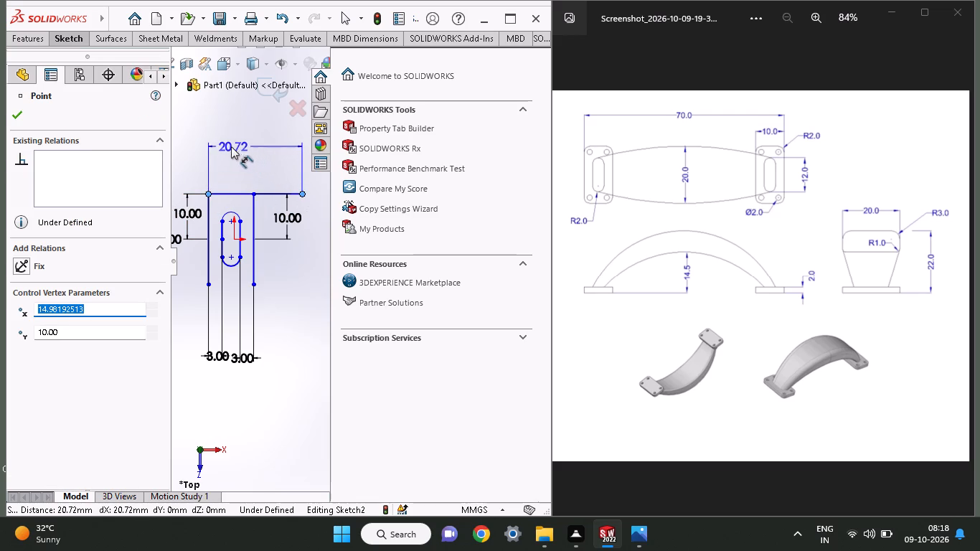
left_click(244, 148)
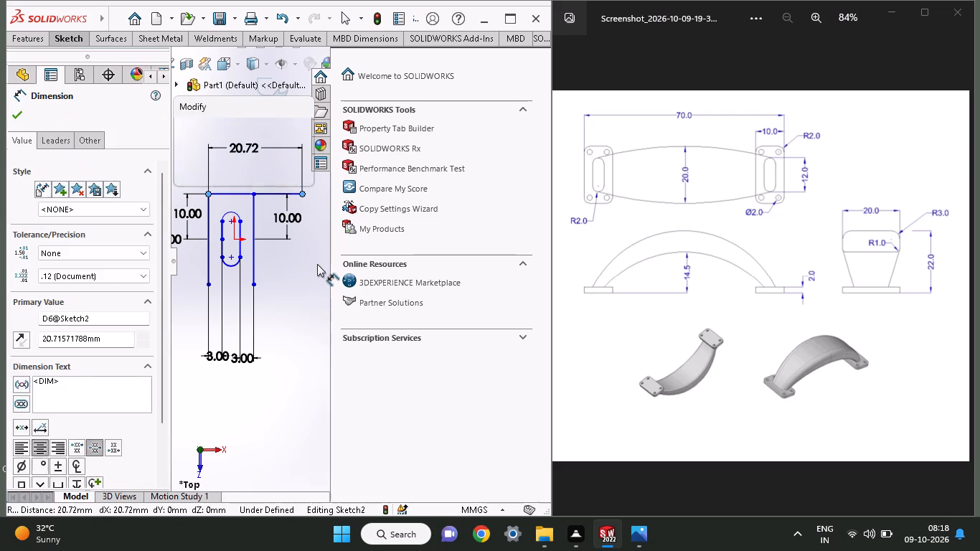
type("10")
key("Return")
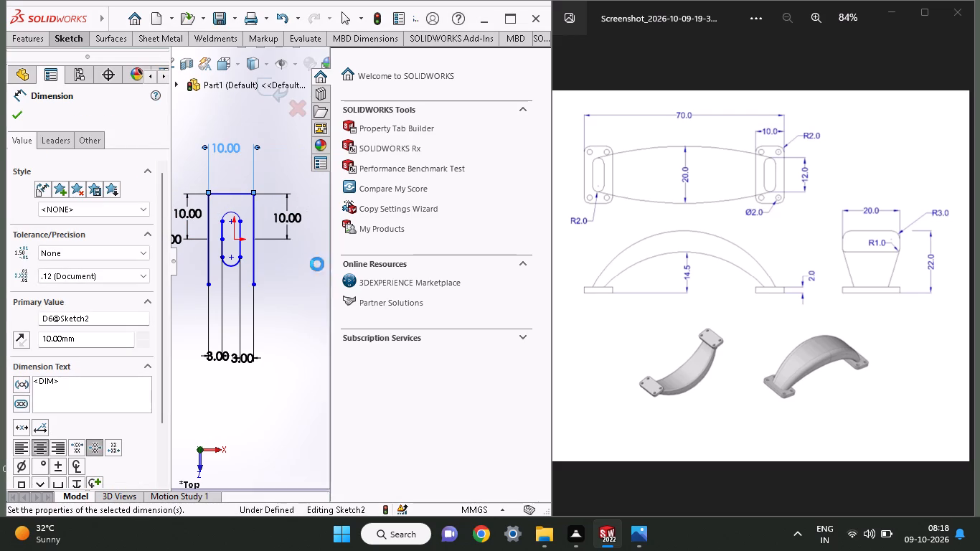
left_click(24, 116)
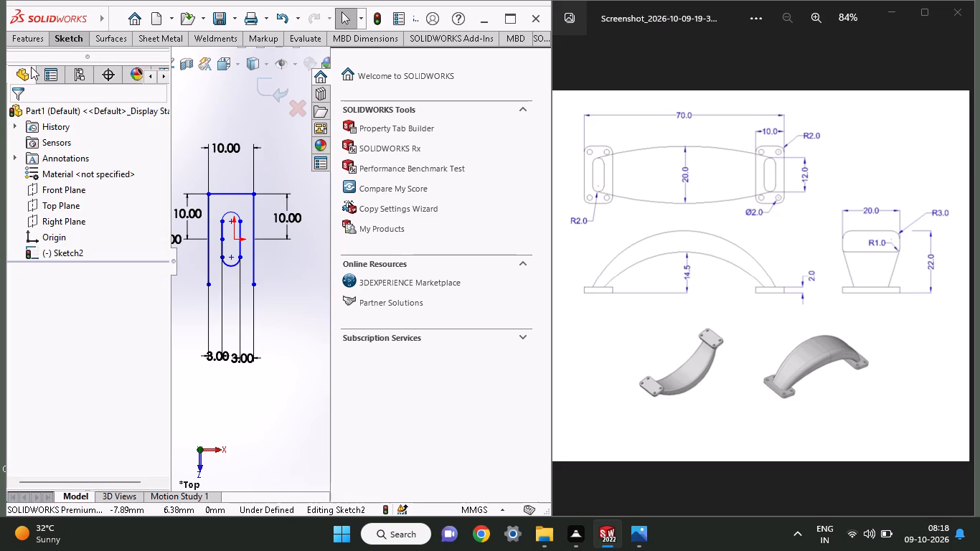
Close the foot outline with a line joining the lower endpoints of the two vertical lines.
left_click(60, 42)
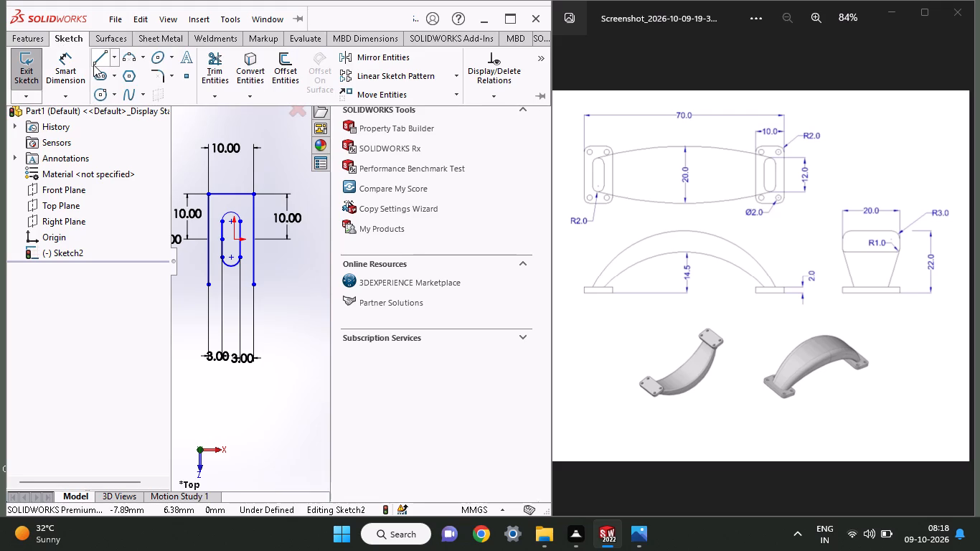
left_click(93, 65)
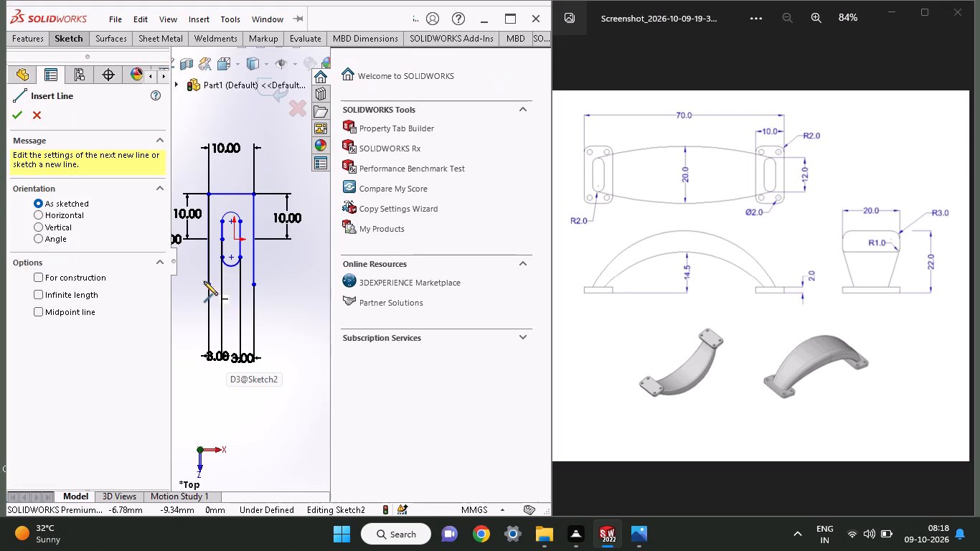
left_click(211, 287)
left_click(252, 287)
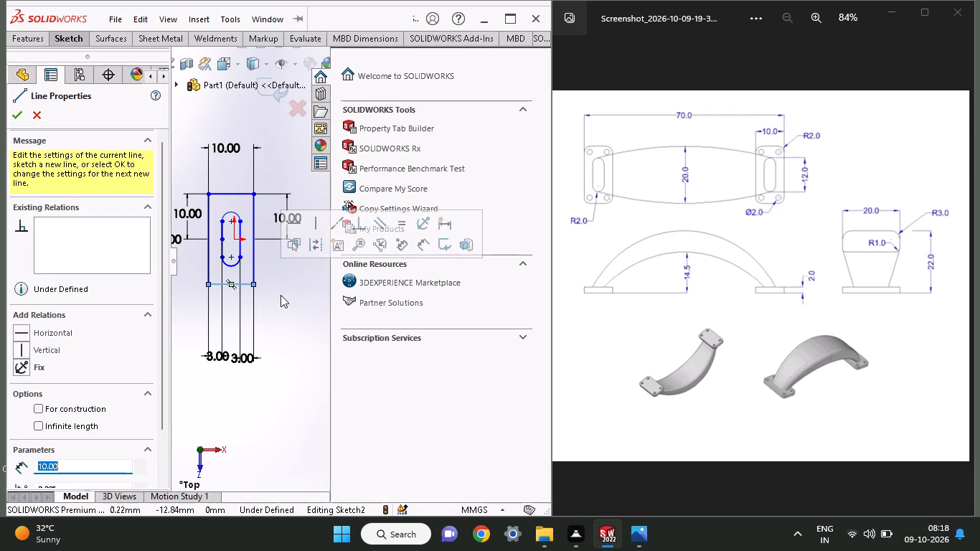
right_click(278, 286)
left_click(292, 301)
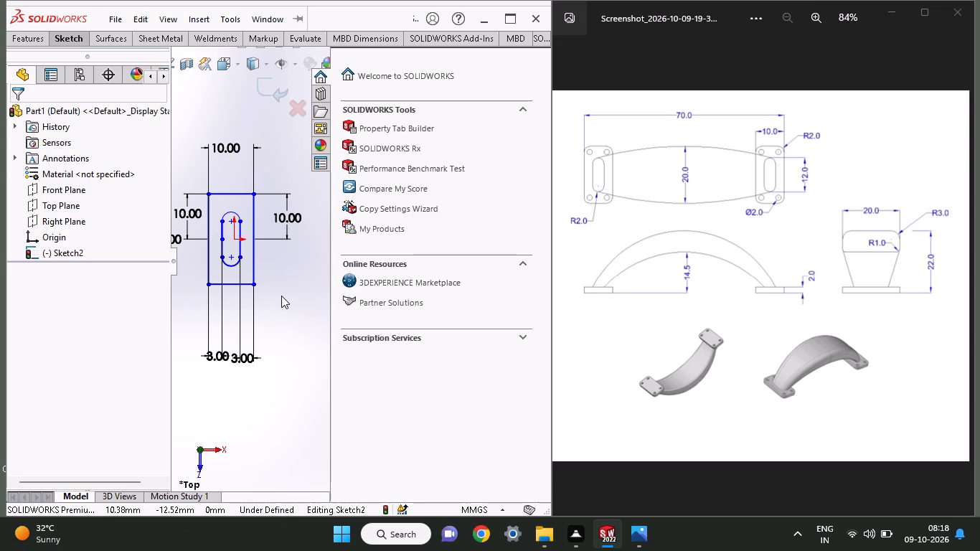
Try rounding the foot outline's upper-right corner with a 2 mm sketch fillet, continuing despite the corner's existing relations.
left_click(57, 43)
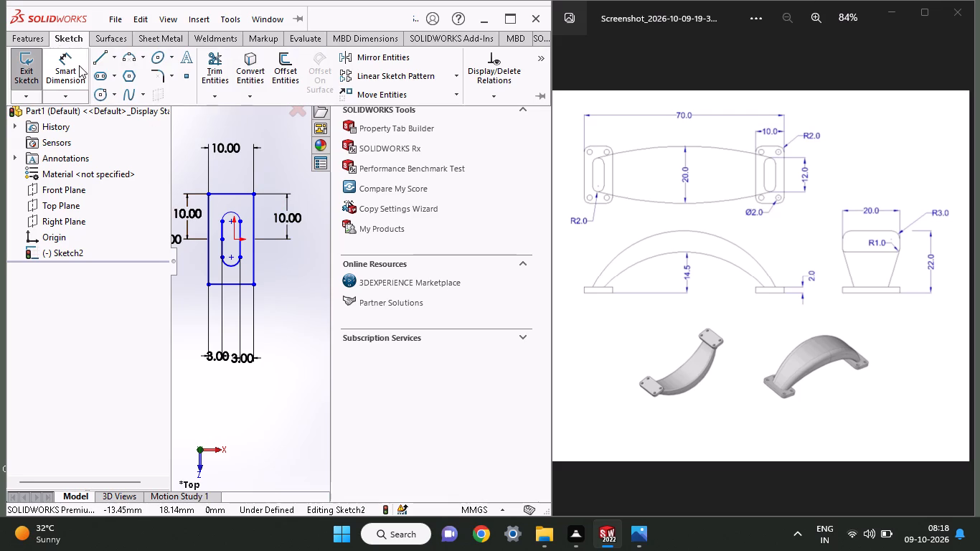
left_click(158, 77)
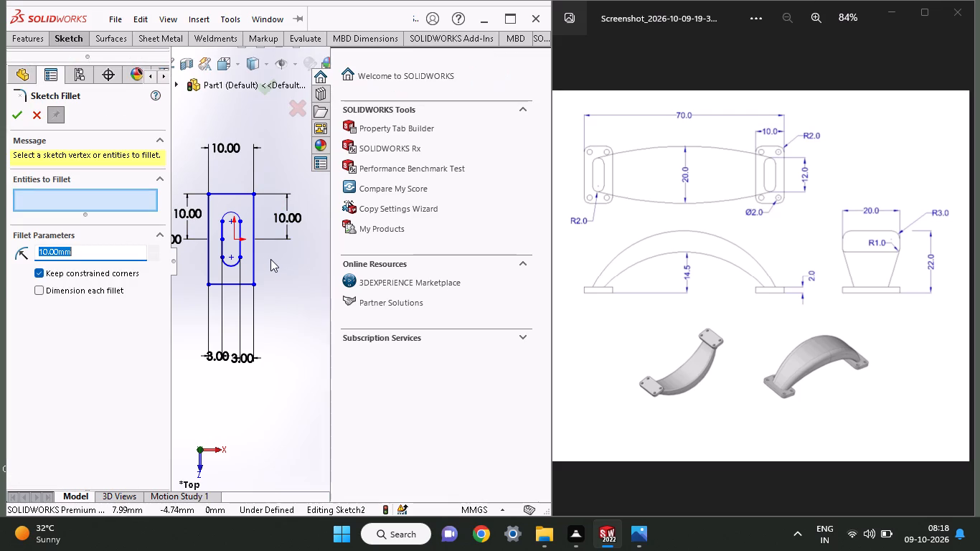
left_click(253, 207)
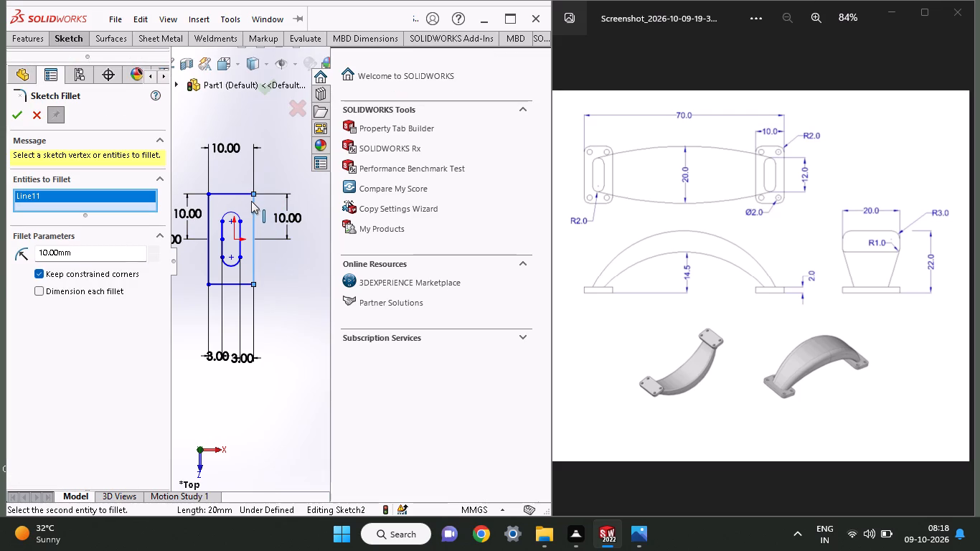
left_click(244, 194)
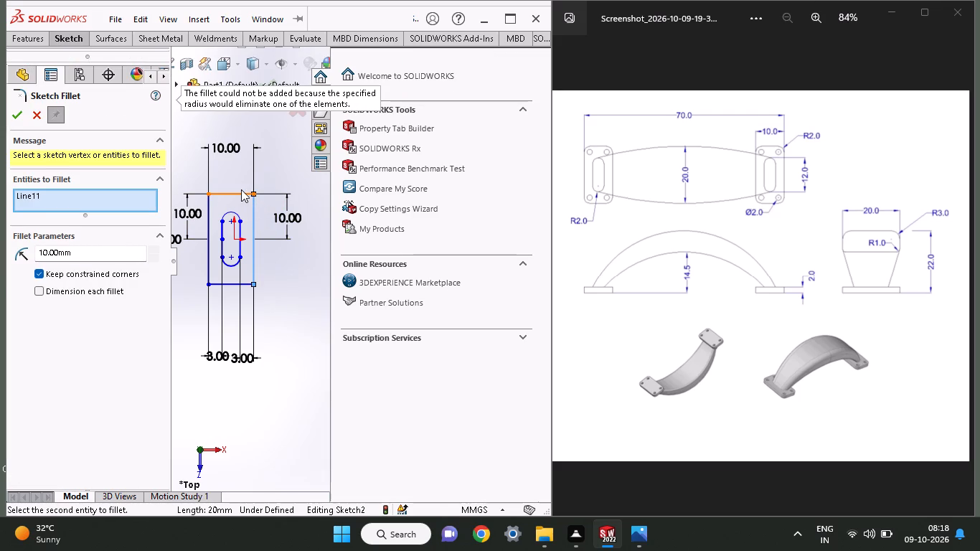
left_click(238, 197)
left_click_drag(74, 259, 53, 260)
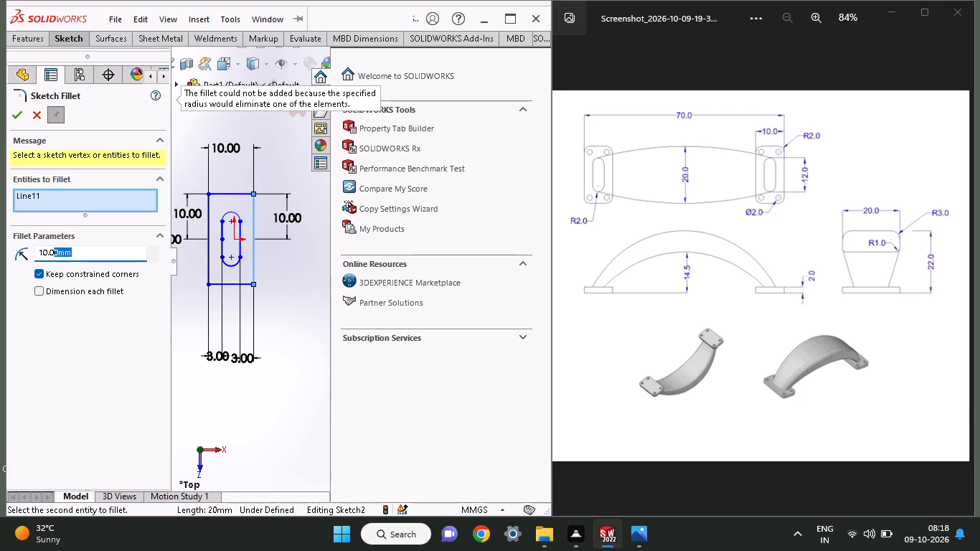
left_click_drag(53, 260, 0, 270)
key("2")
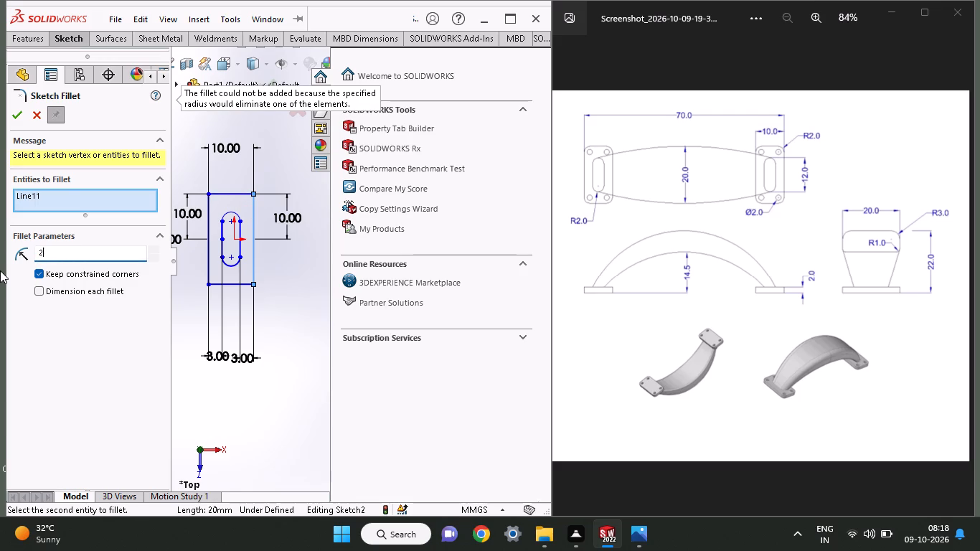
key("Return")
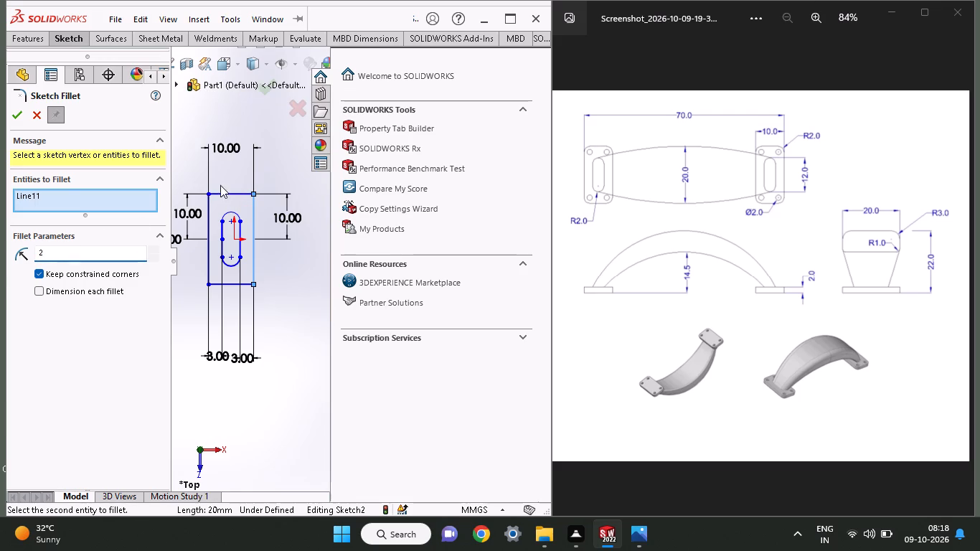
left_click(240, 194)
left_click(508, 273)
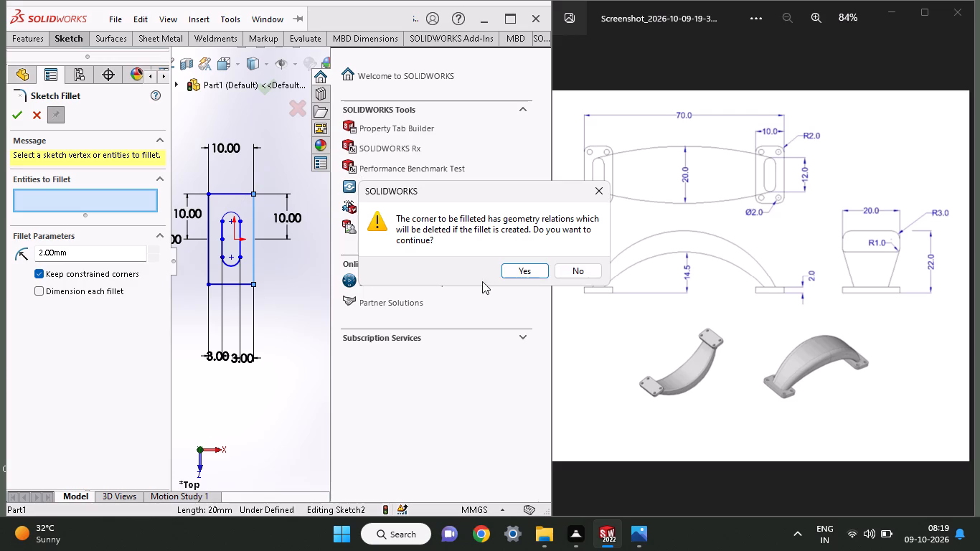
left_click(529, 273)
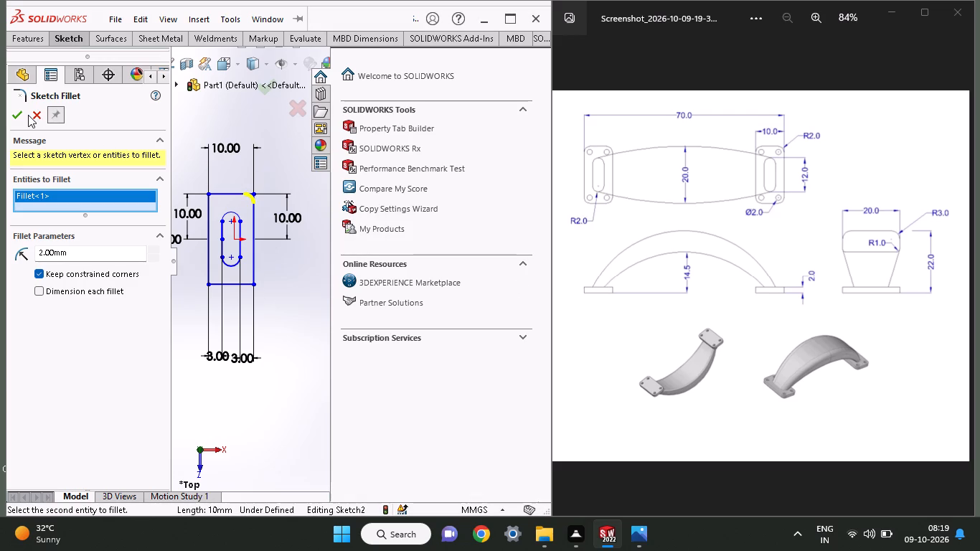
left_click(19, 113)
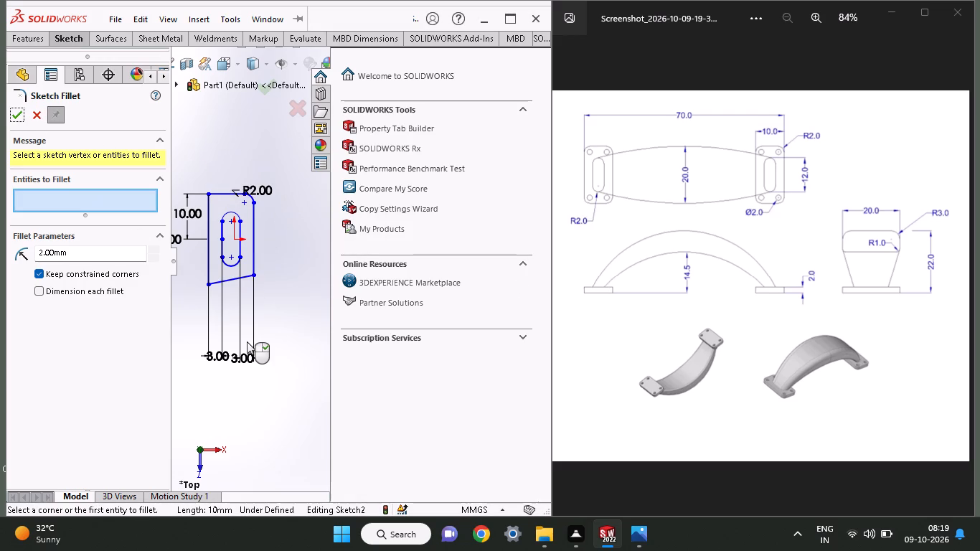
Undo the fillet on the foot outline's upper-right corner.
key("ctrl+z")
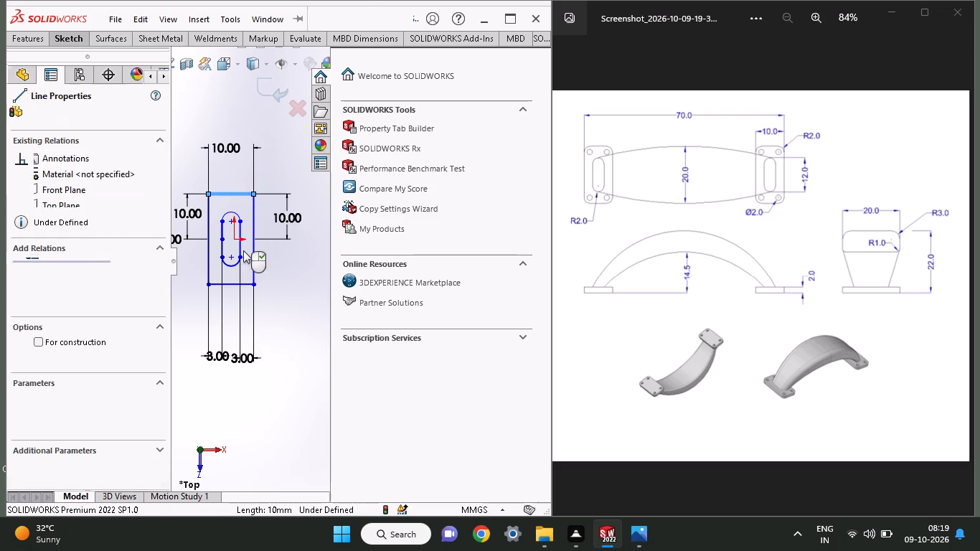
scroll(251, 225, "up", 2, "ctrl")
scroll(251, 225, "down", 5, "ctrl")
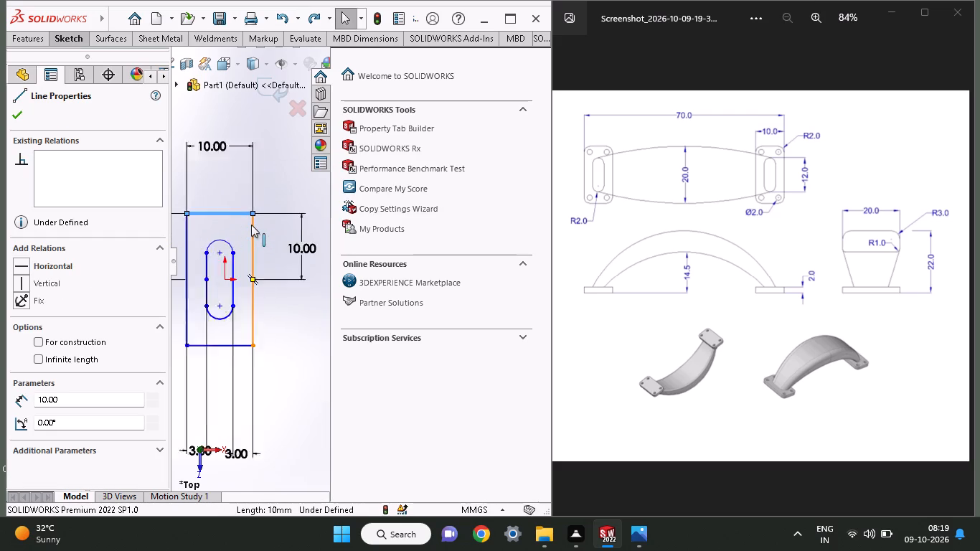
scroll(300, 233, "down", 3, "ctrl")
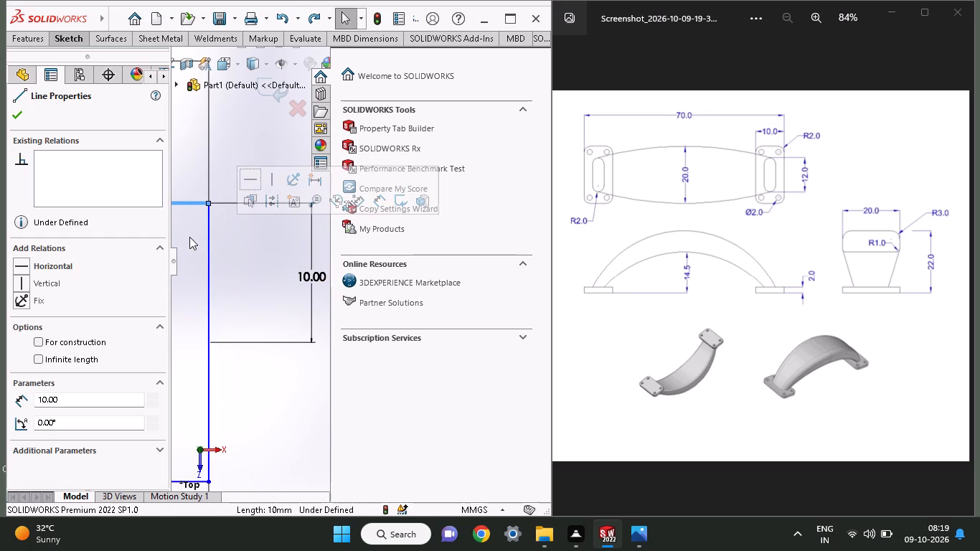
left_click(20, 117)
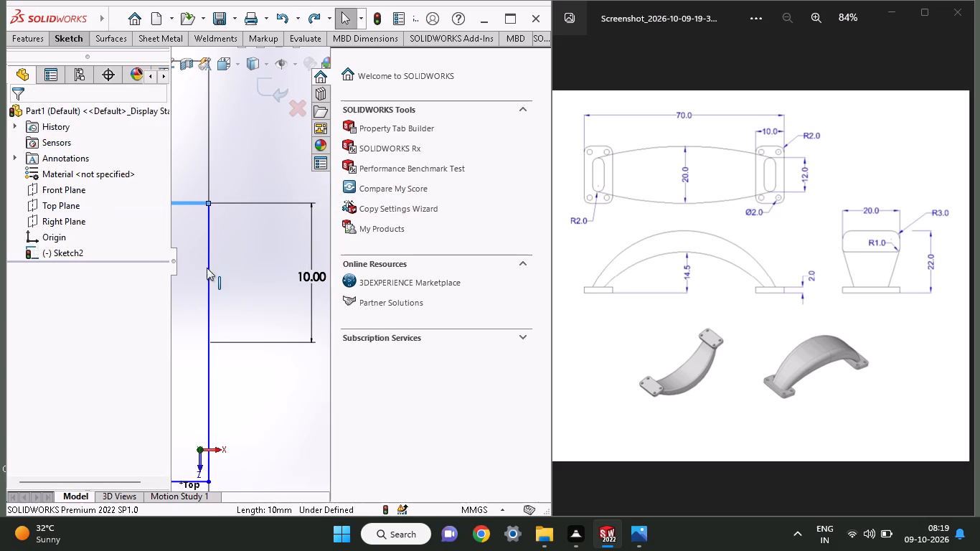
Sketch a circle of about 1.5 mm radius inside the foot outline near its upper-right corner.
scroll(215, 263, "down", 1)
scroll(215, 263, "up", 1)
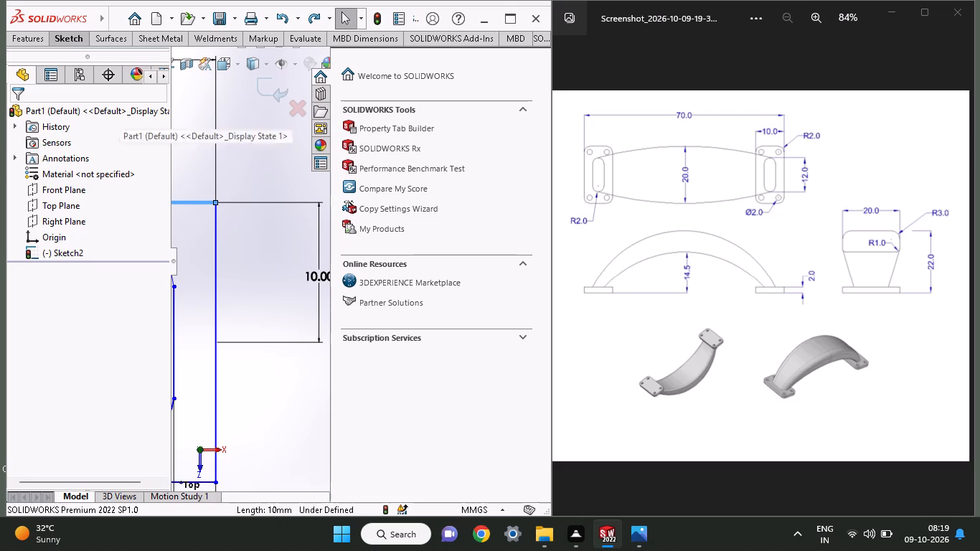
left_click(60, 32)
left_click(98, 97)
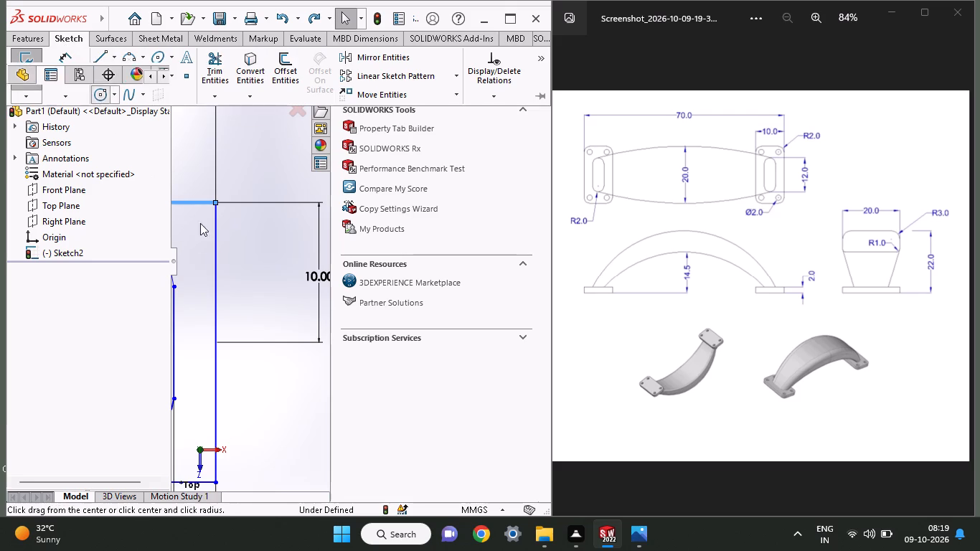
scroll(227, 262, "up", 4, "ctrl")
scroll(227, 262, "down", 4, "ctrl")
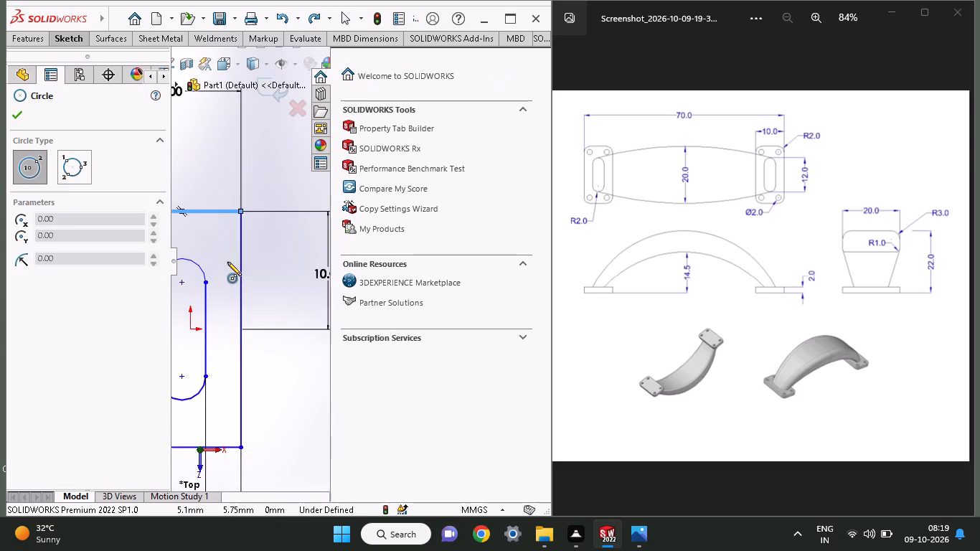
left_click(214, 232)
left_click(229, 248)
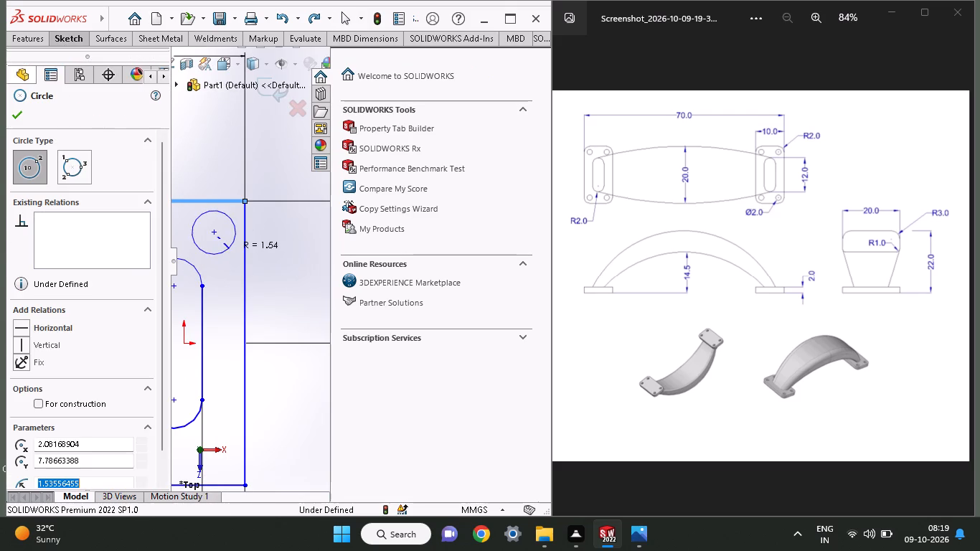
Dimension the circle near the foot outline's upper-right corner to a 4 mm diameter.
left_click(47, 38)
left_click(60, 43)
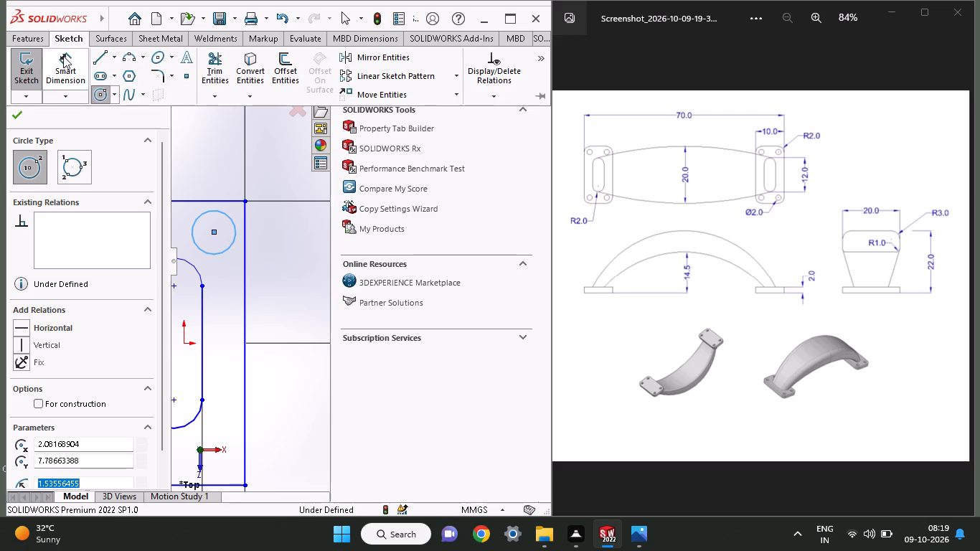
left_click(63, 56)
left_click(212, 254)
left_click(259, 268)
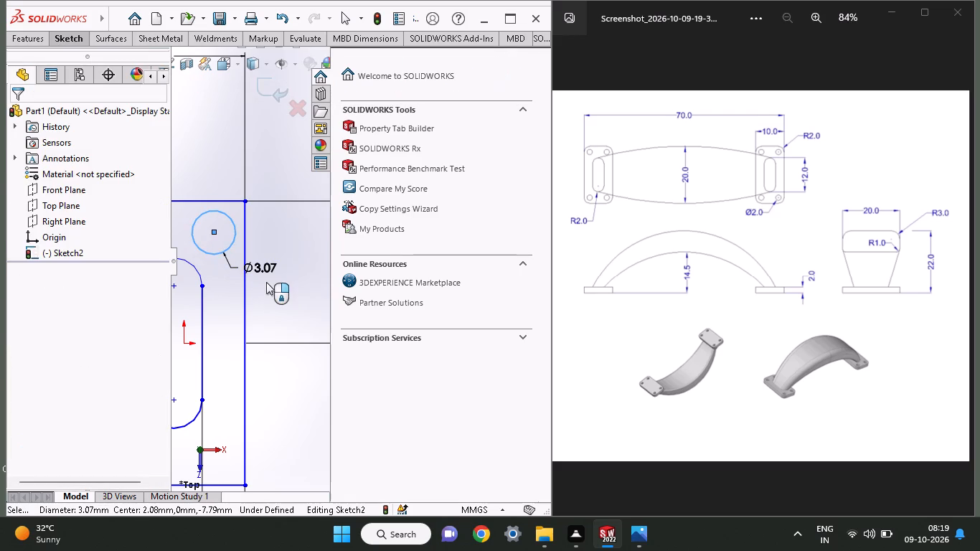
key("2")
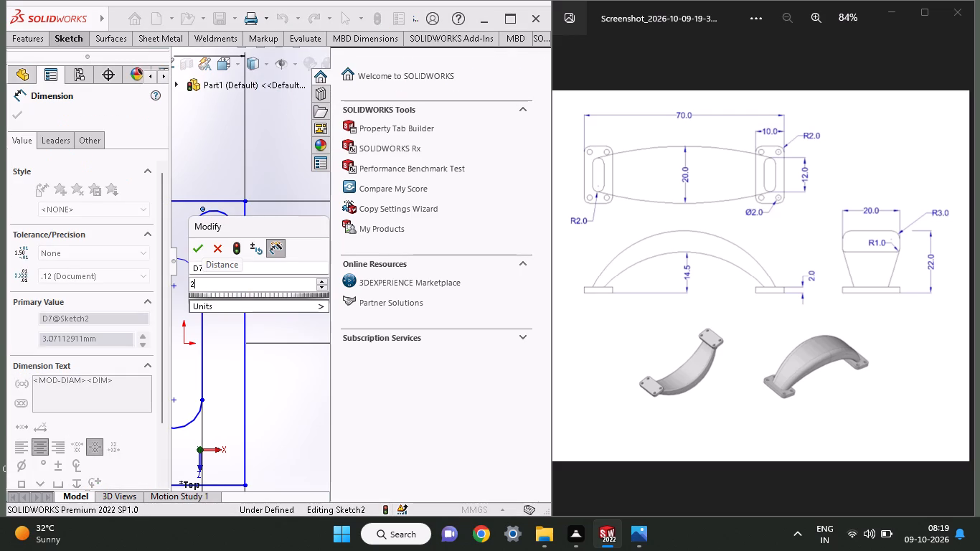
key("BackSpace")
key("4")
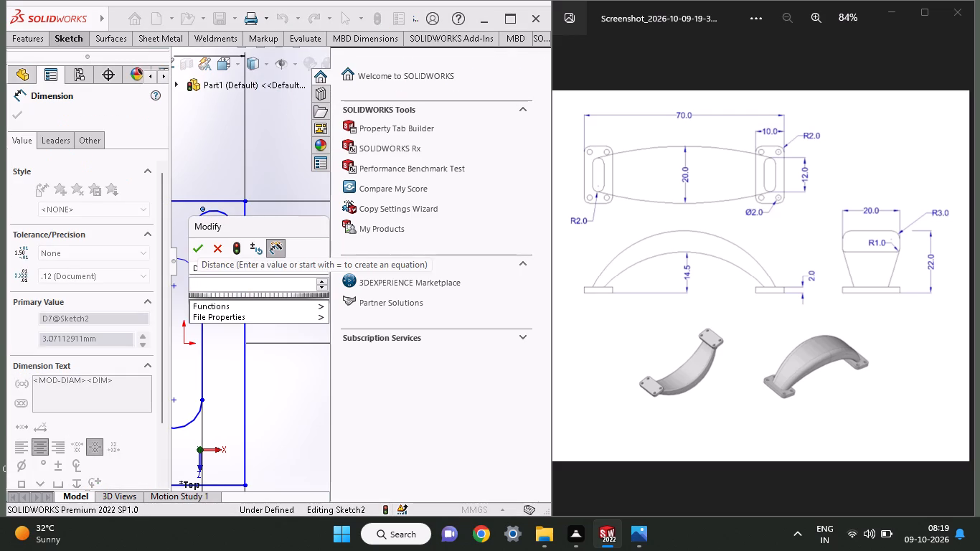
key("Return")
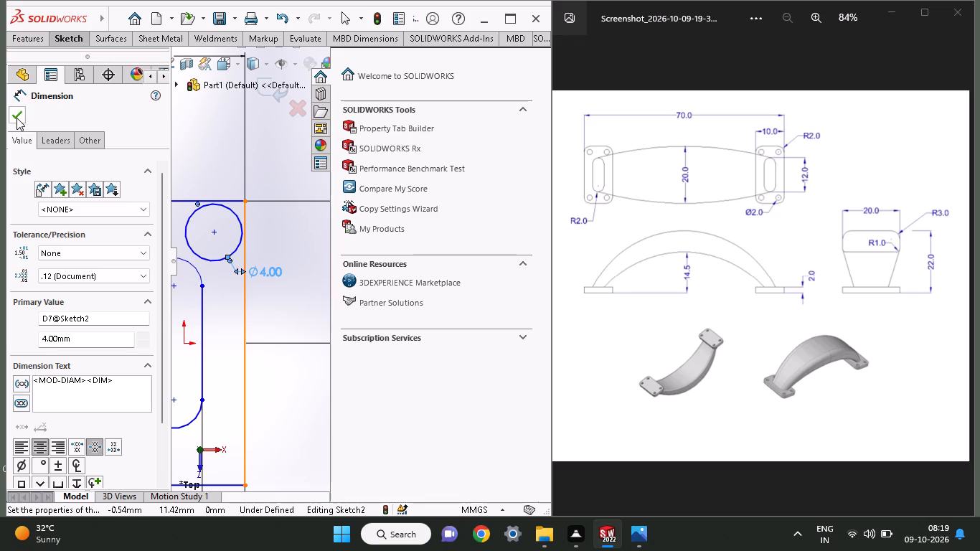
left_click(17, 118)
Make the 4 mm circle tangent to the foot outline's top line.
left_click(227, 211)
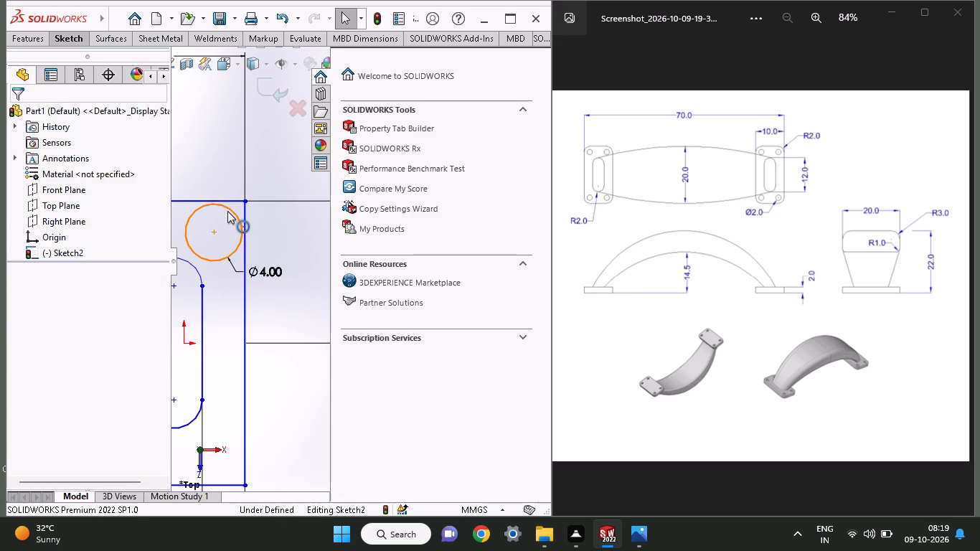
left_click(228, 197, "shift")
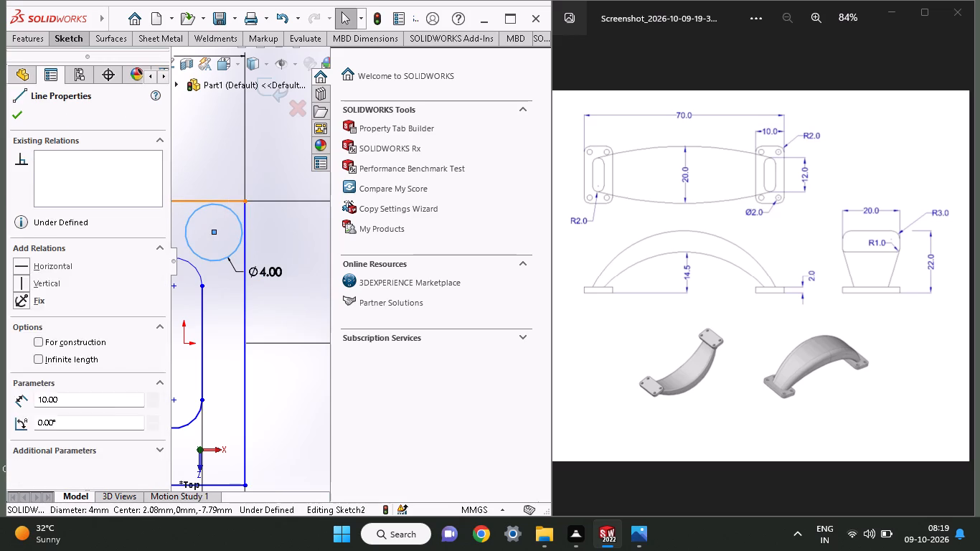
left_click(62, 344)
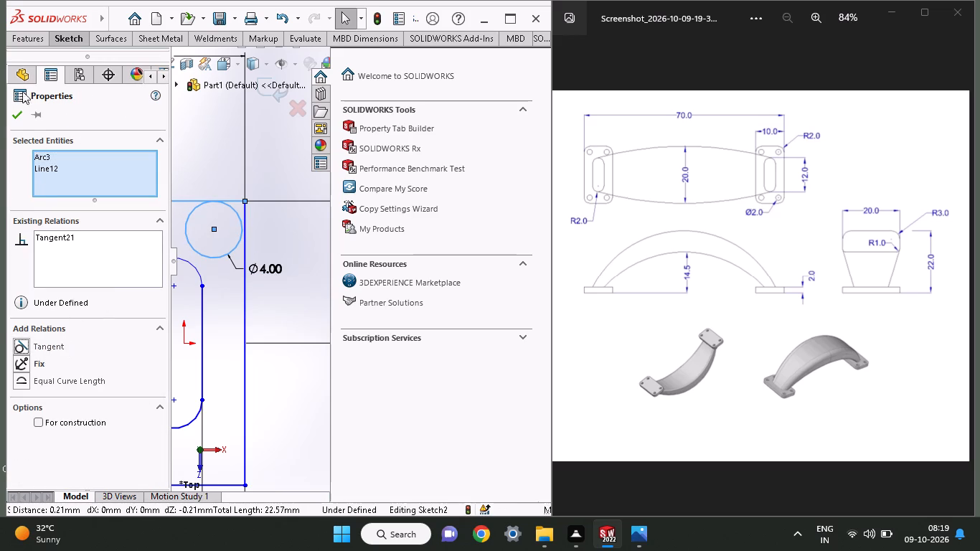
left_click(19, 116)
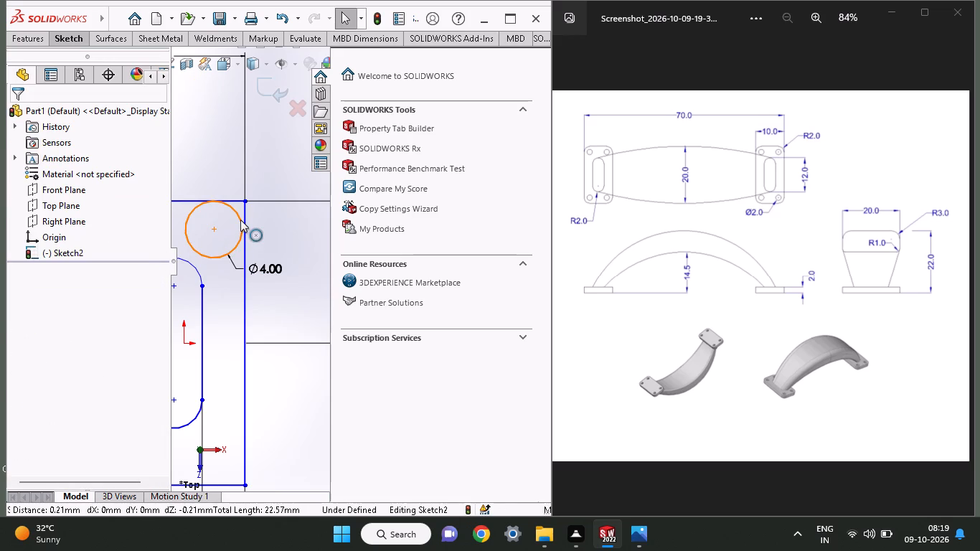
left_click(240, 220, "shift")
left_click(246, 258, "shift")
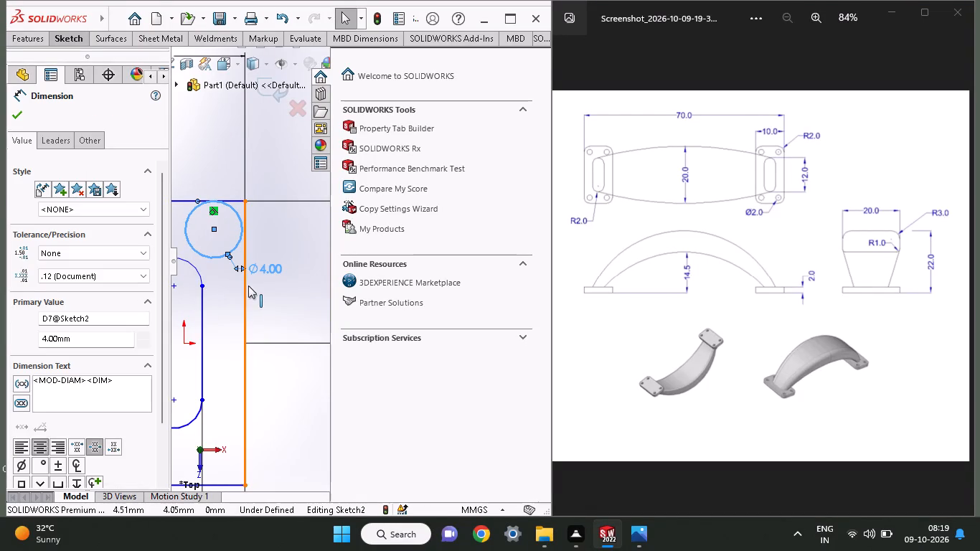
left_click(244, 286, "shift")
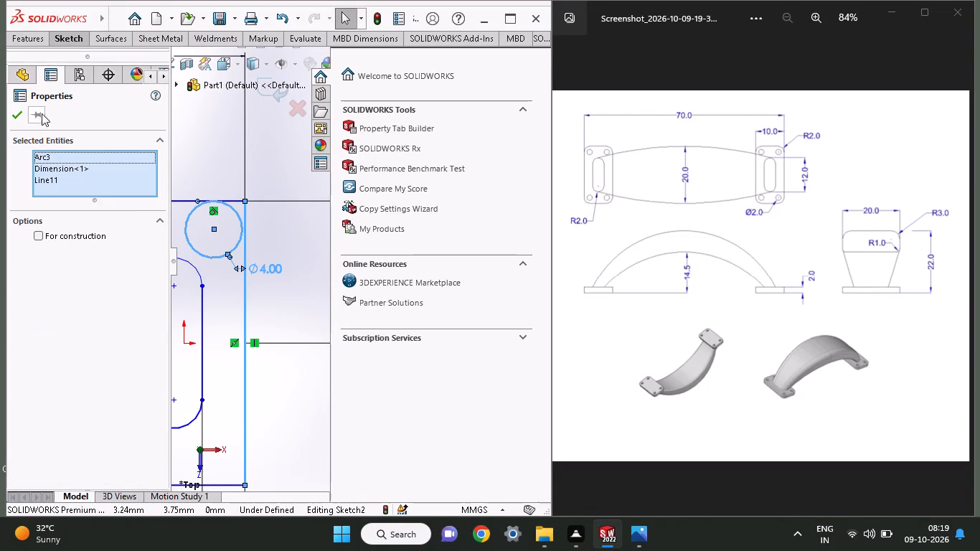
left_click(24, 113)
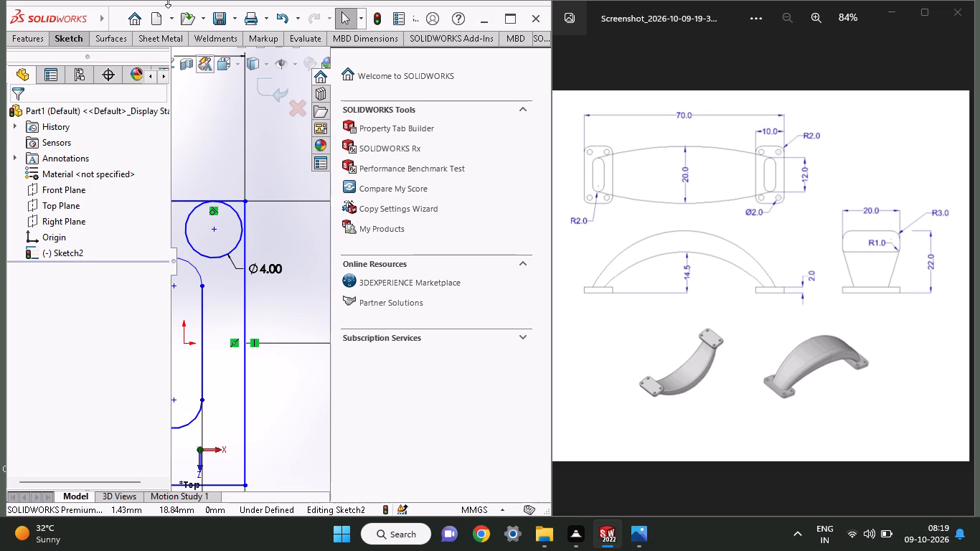
Make the 4 mm circle tangent to the foot outline's right vertical line.
left_click(242, 246)
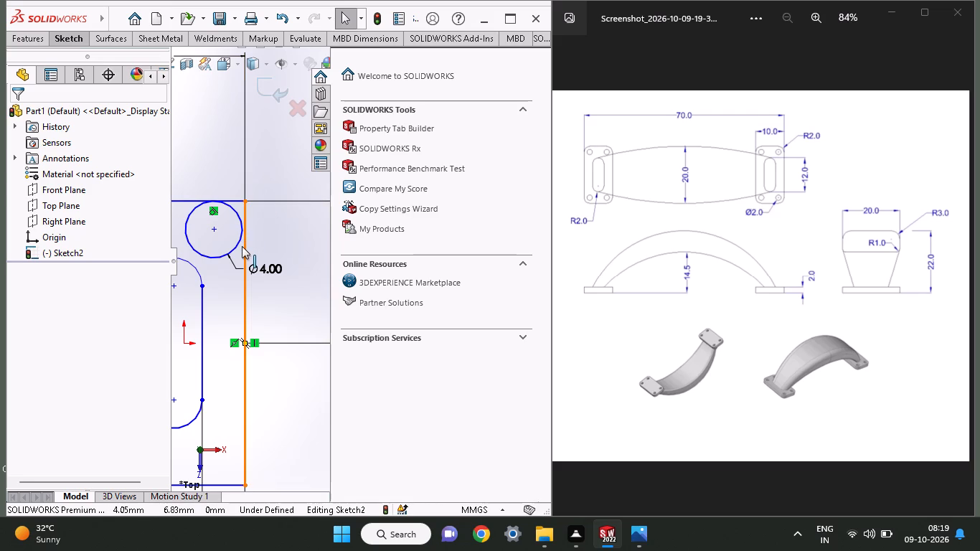
left_click(232, 250, "shift")
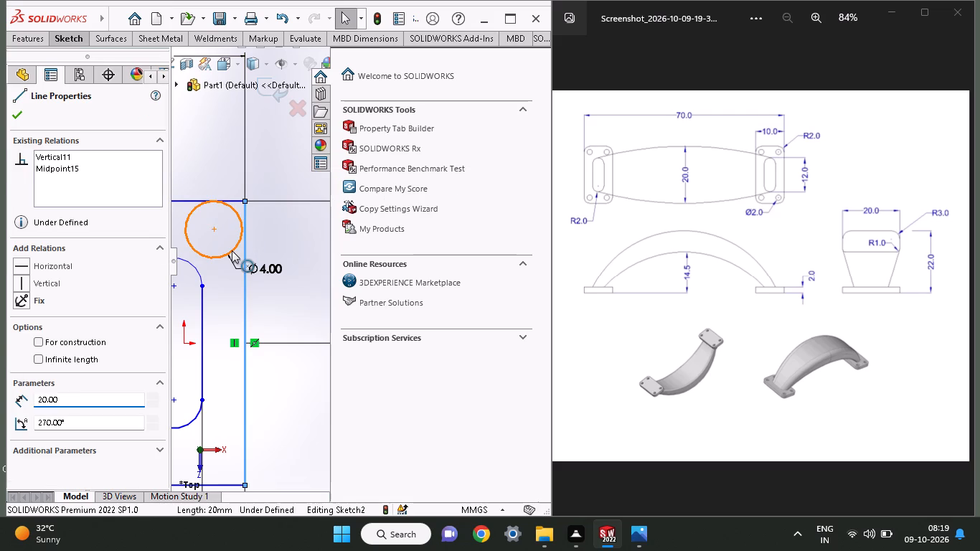
left_click(55, 350)
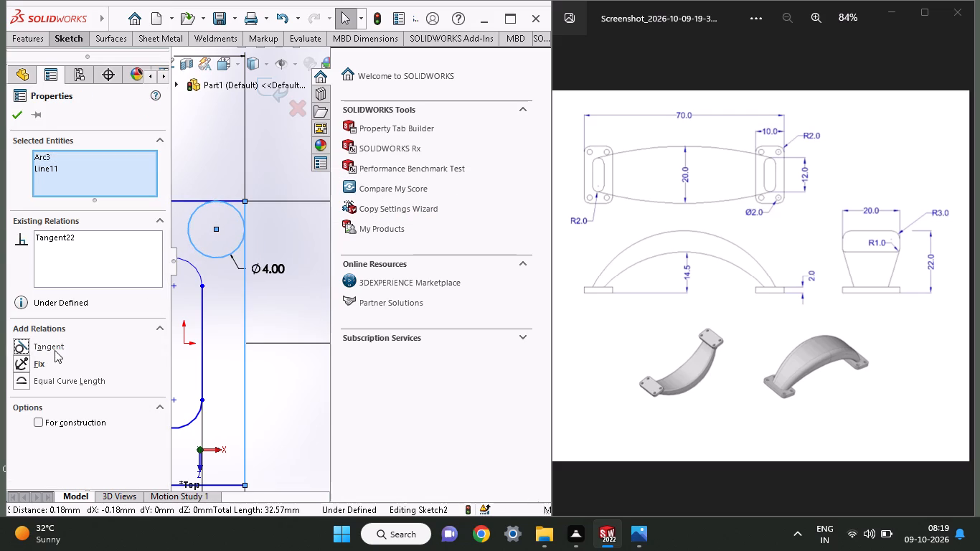
left_click(12, 111)
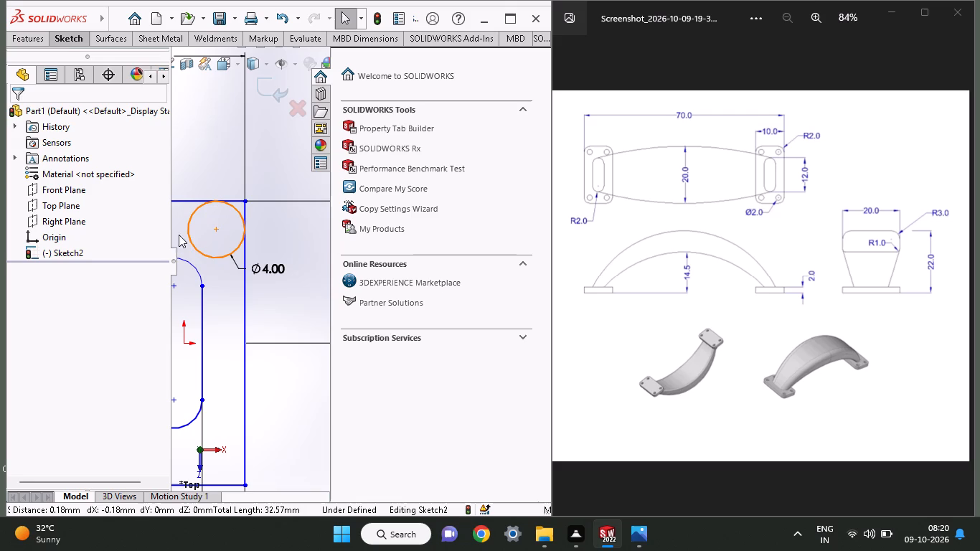
Power trim the circle's inner portion and the line ends outside it, leaving a rounded upper-right corner on the foot outline.
left_click(65, 35)
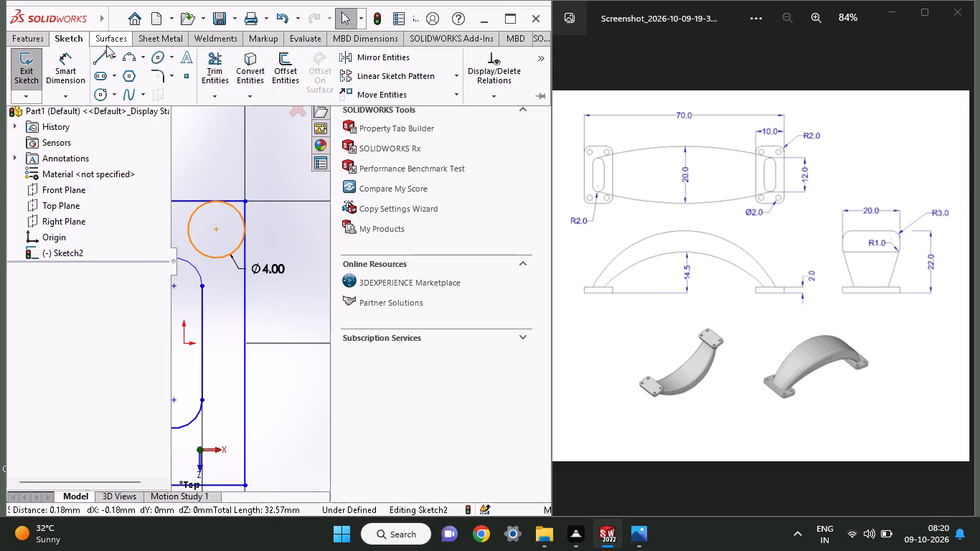
left_click(219, 70)
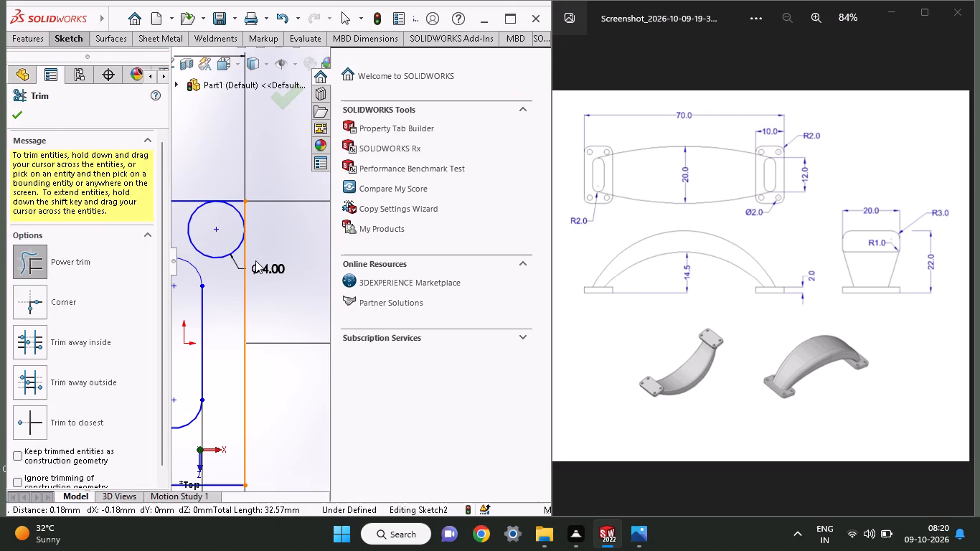
left_click_drag(225, 279, 220, 244)
left_click_drag(269, 210, 234, 199)
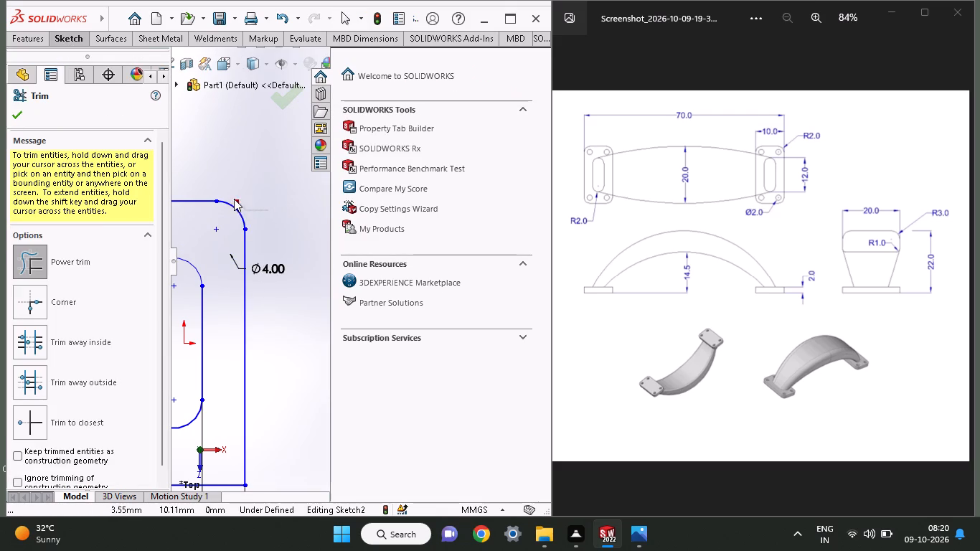
left_click_drag(234, 199, 223, 182)
left_click(13, 117)
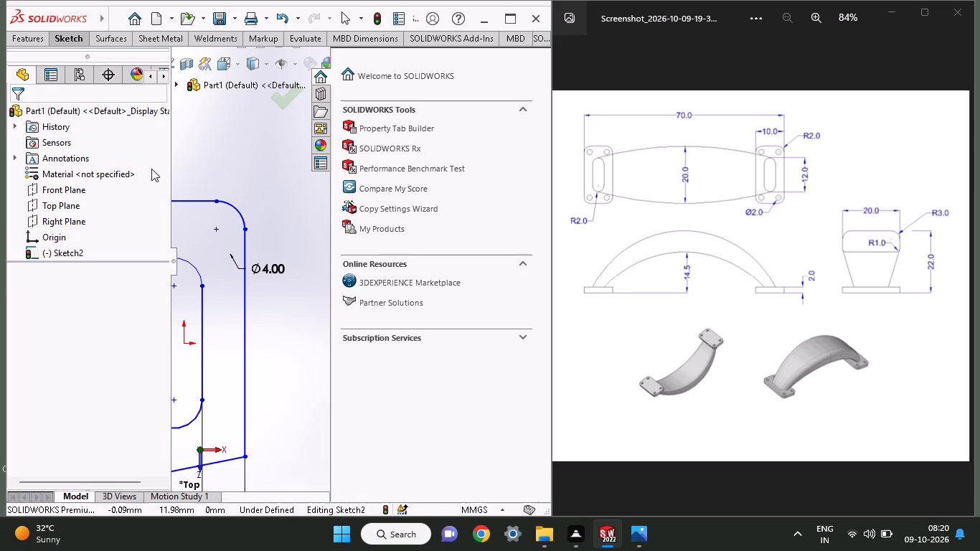
Examine the whole foot outline and its dimensions around the slot after the trim.
scroll(278, 174, "up", 4, "ctrl")
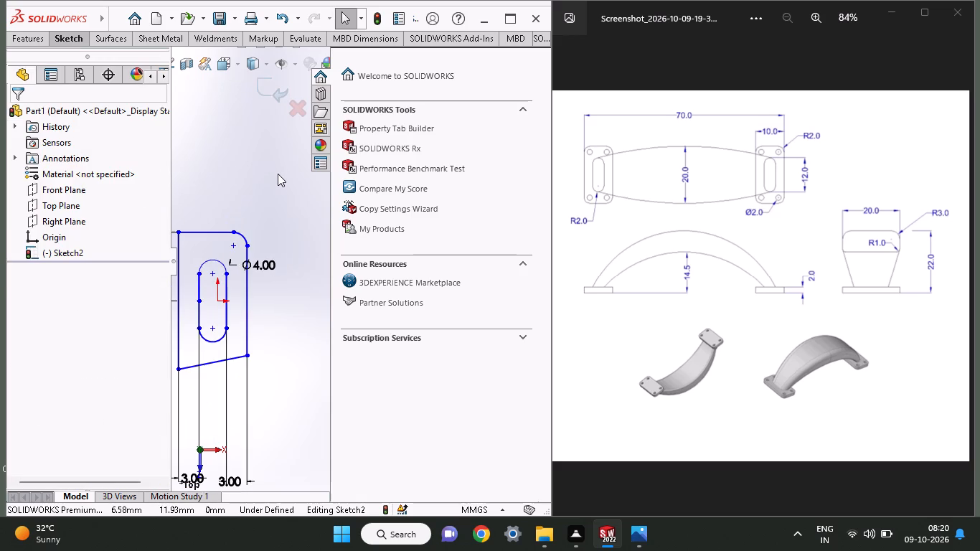
scroll(220, 230, "up", 3, "ctrl")
scroll(242, 315, "down", 3, "ctrl")
scroll(244, 316, "up", 1, "ctrl")
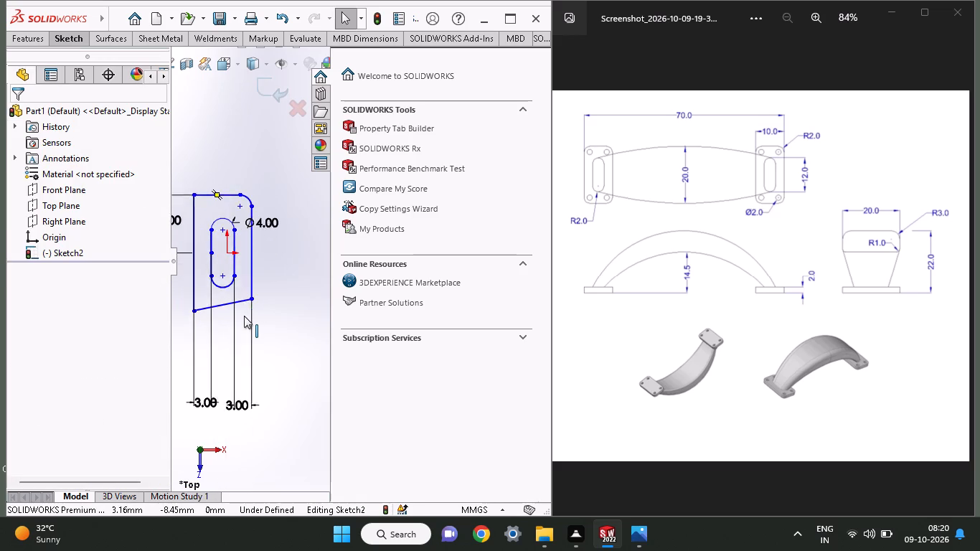
scroll(244, 316, "up", 2, "ctrl")
scroll(240, 309, "down", 1, "ctrl")
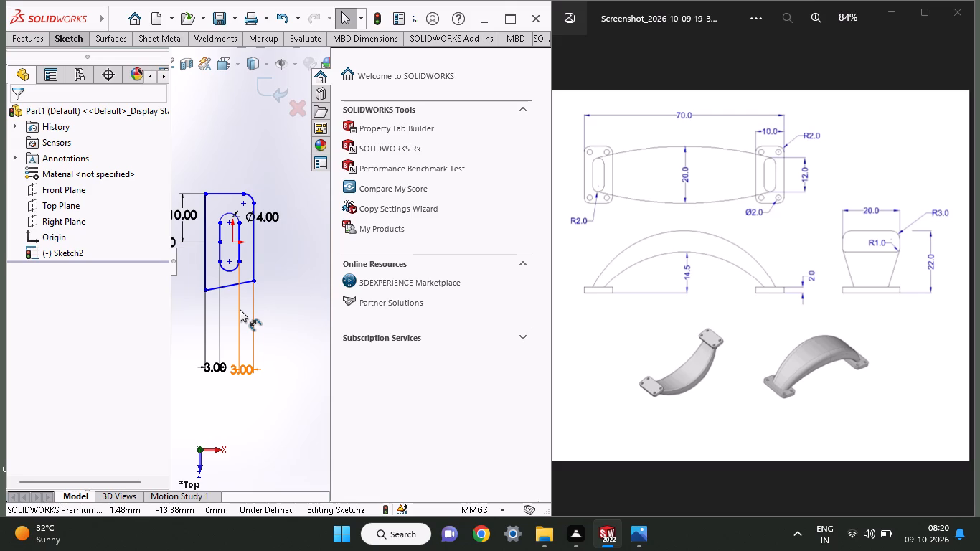
scroll(240, 309, "down", 3, "ctrl")
scroll(240, 309, "up", 3, "ctrl")
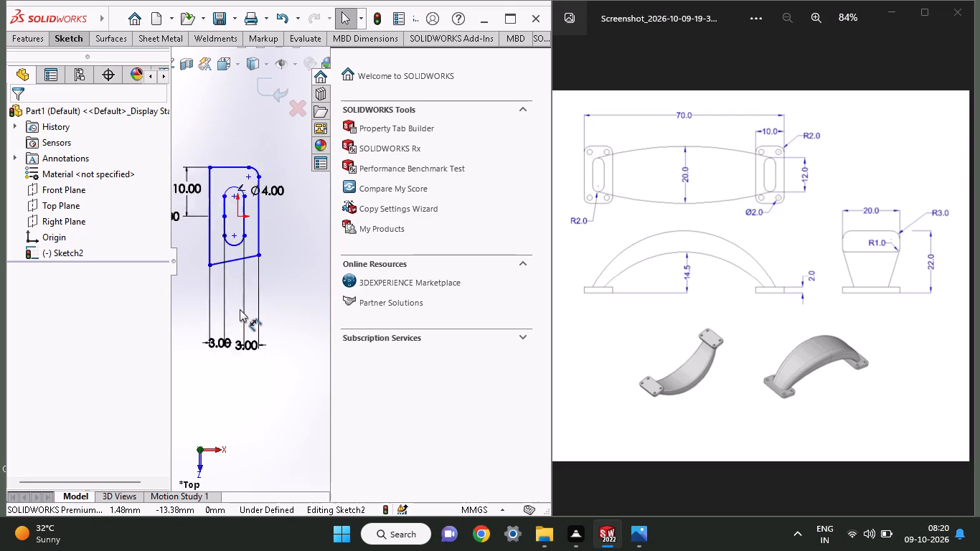
scroll(240, 309, "up", 2, "ctrl")
scroll(215, 258, "down", 5, "ctrl")
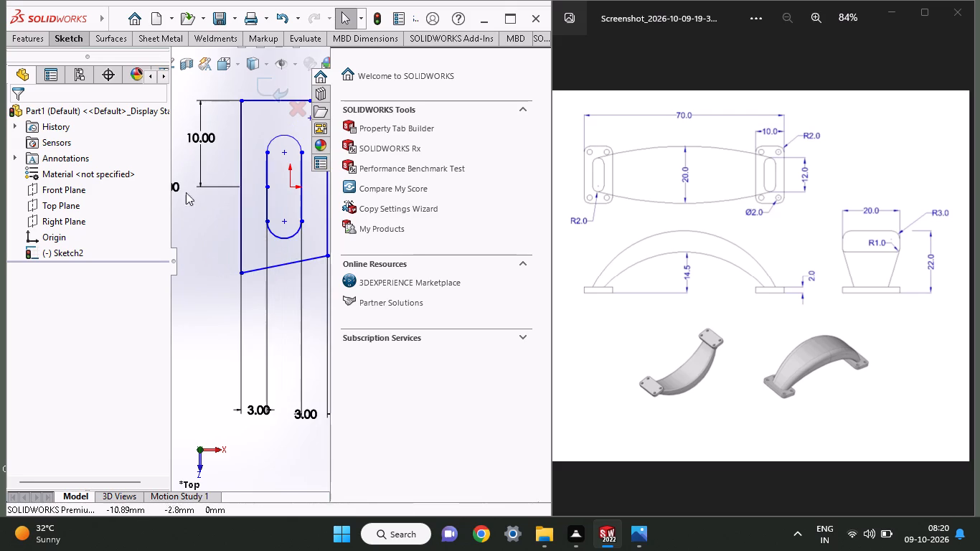
scroll(164, 151, "up", 1, "ctrl")
scroll(109, 39, "up", 2, "ctrl")
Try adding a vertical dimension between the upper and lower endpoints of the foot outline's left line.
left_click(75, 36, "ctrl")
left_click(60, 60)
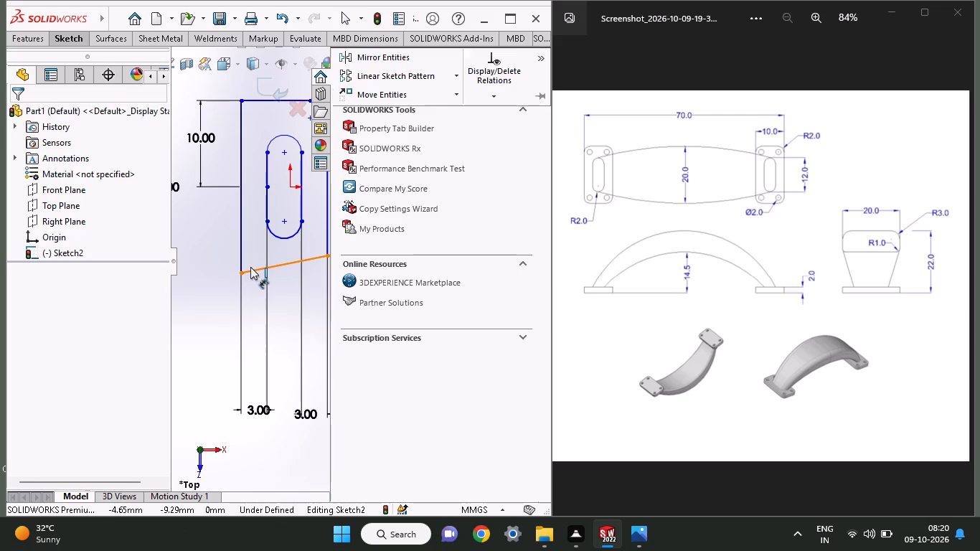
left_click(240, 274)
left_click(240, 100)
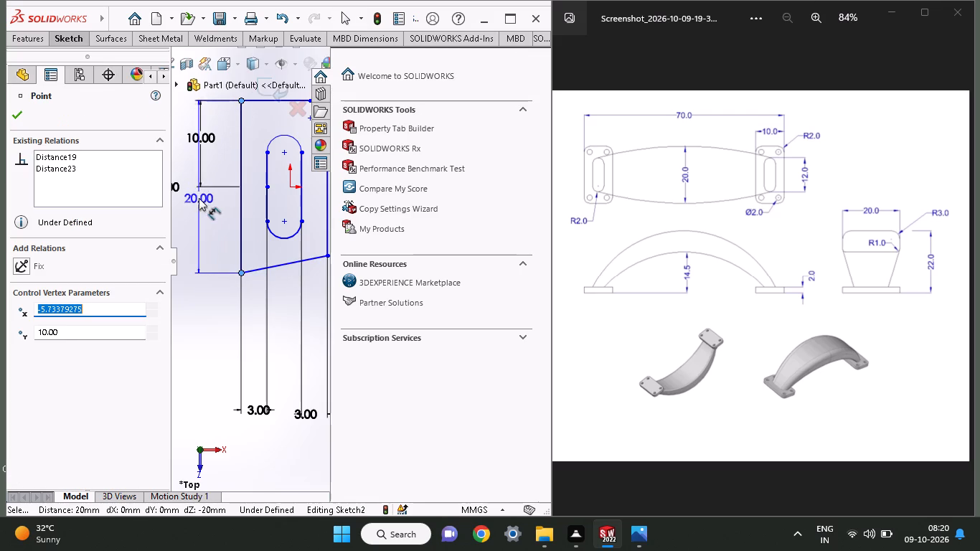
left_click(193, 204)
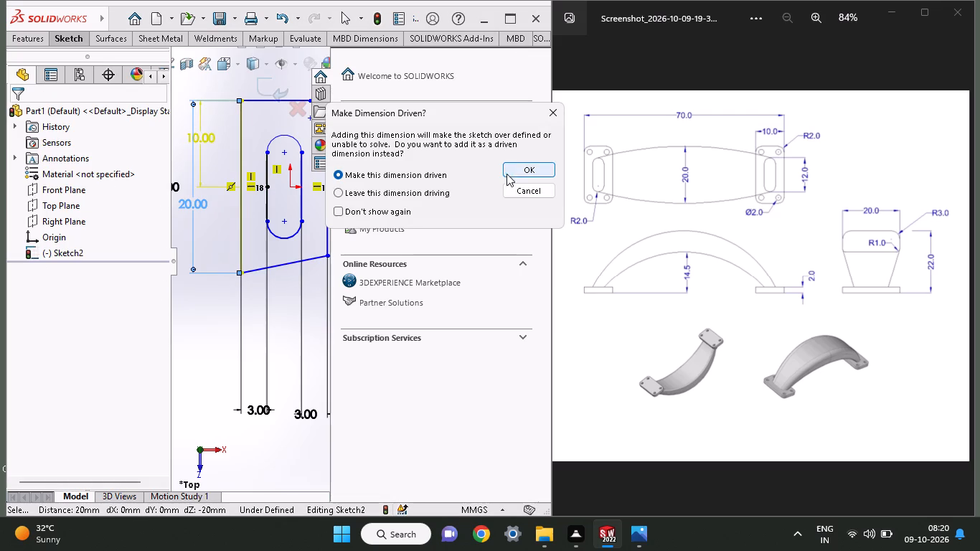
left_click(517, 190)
Dimension the vertical distance from the foot outline's lower-right corner to the top line's right endpoint as 20 mm.
scroll(335, 250, "up", 6, "ctrl")
scroll(289, 244, "down", 3, "ctrl")
scroll(291, 261, "up", 3, "ctrl")
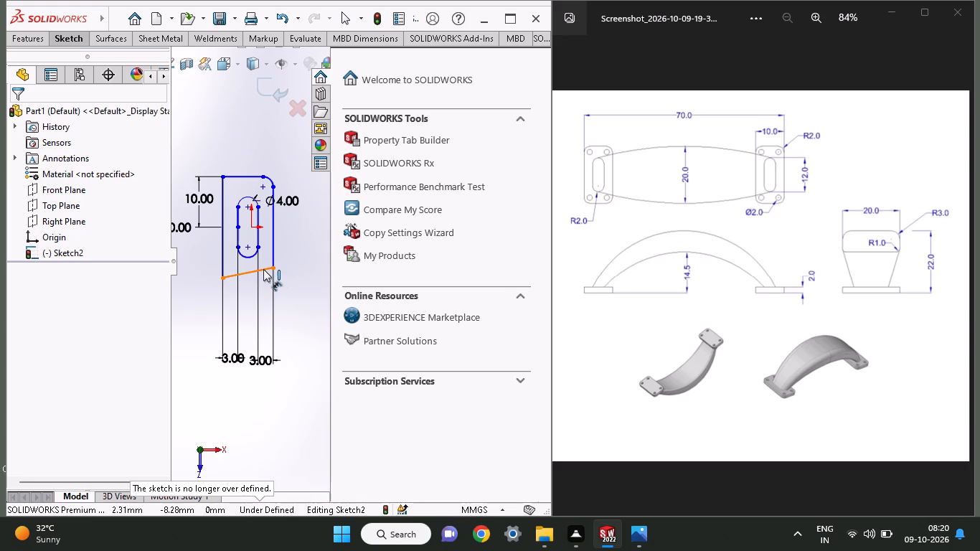
left_click(276, 269, "ctrl")
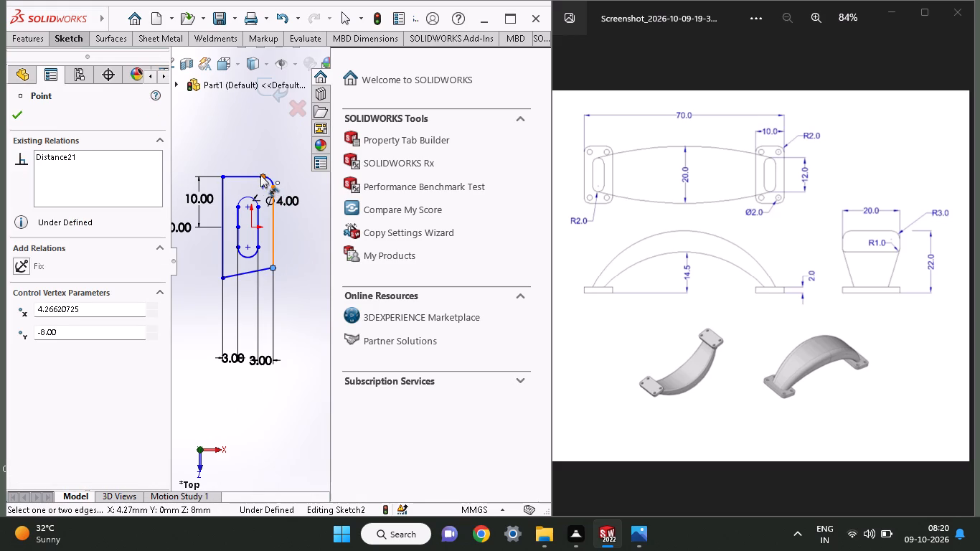
left_click(260, 175)
left_click(316, 216)
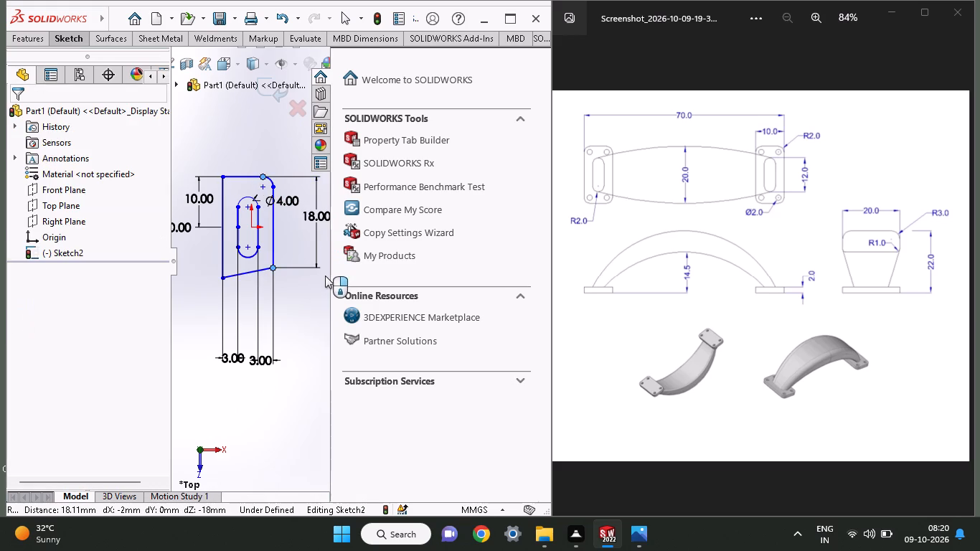
type("20")
key("Return")
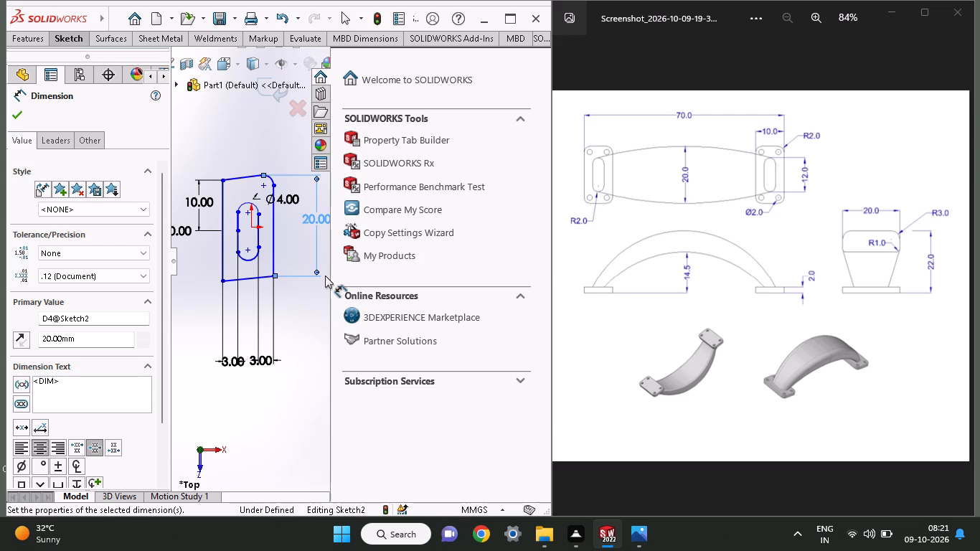
left_click(9, 120)
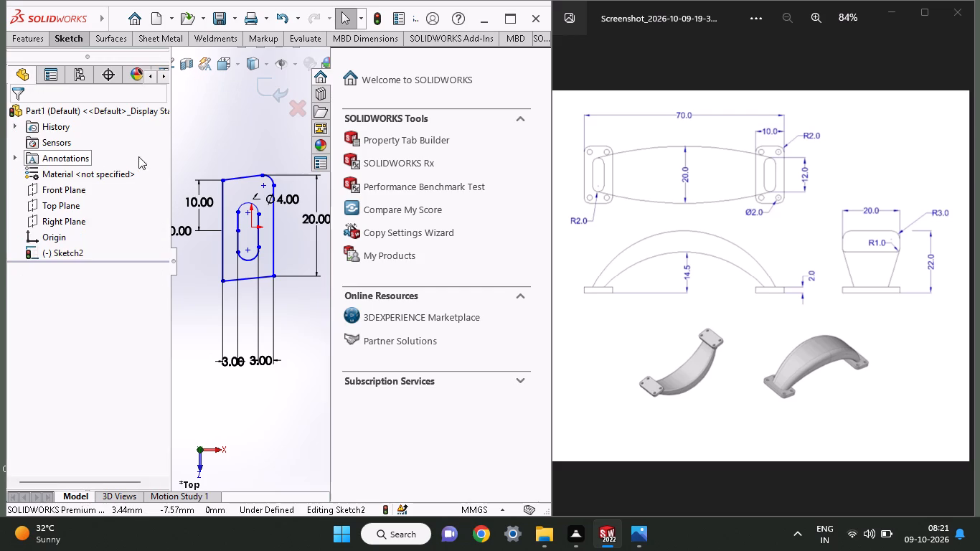
Try adding a horizontal relation to the foot outline's top line.
left_click(241, 179)
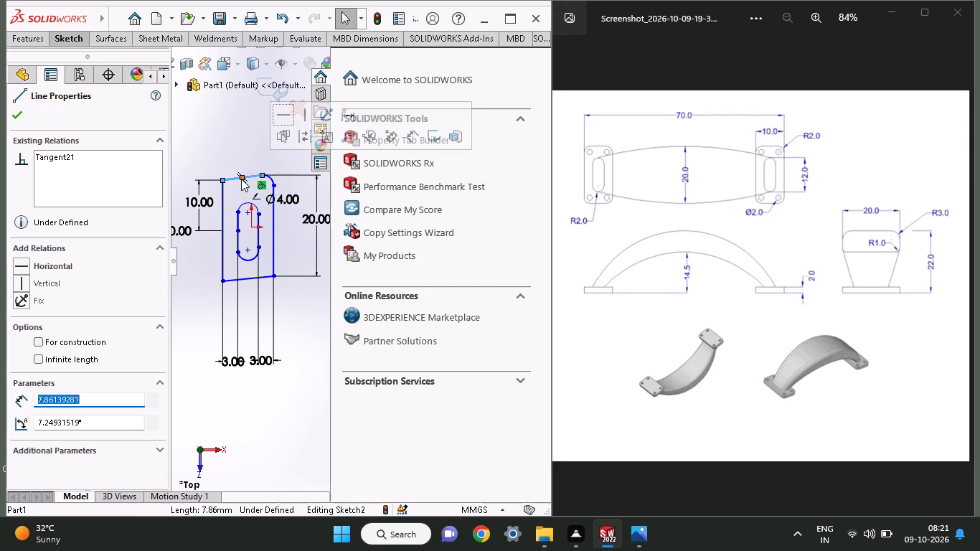
left_click(289, 119)
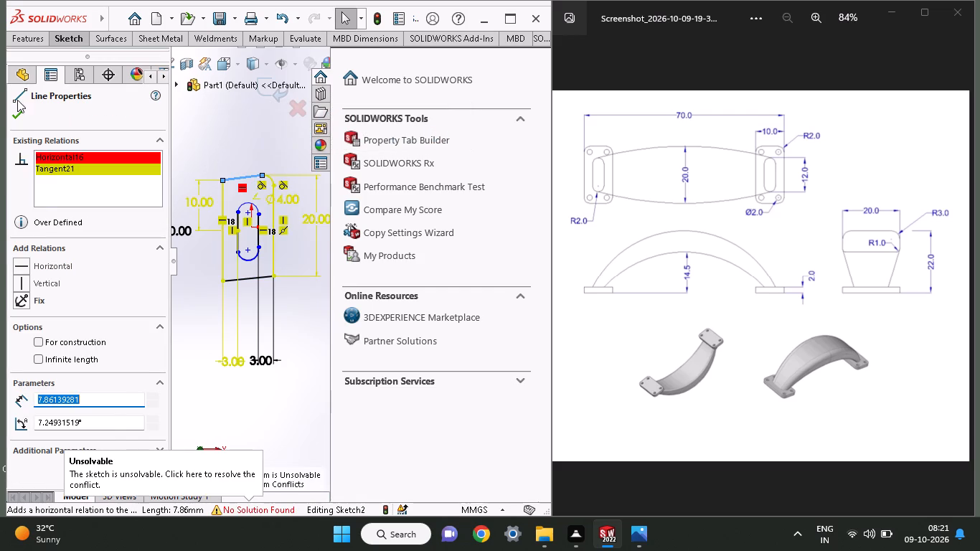
Undo the recent horizontal relation, 20 mm dimensions and corner trim on the foot outline.
left_click(15, 118)
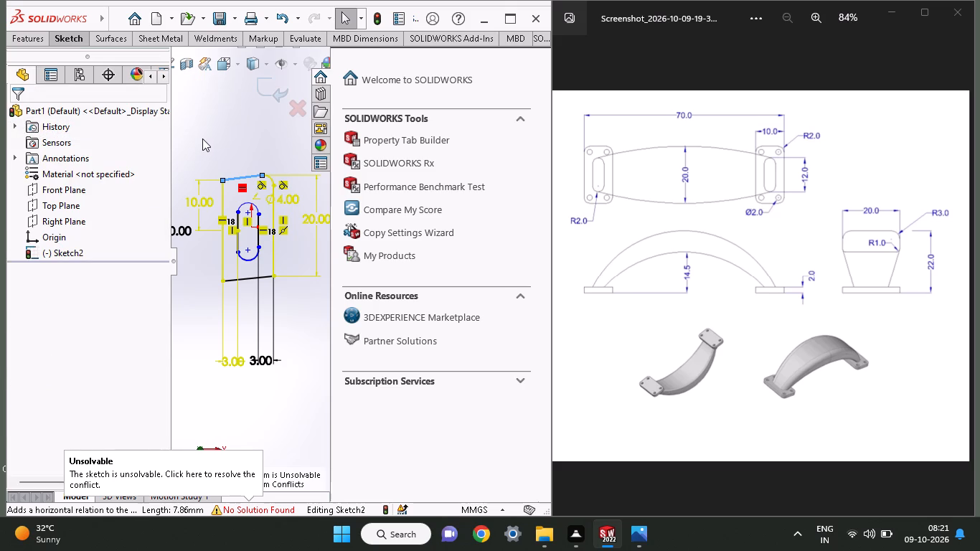
key("ctrl+z")
key("ctrl+z")
key("ctrl+z")
key("ctrl+z")
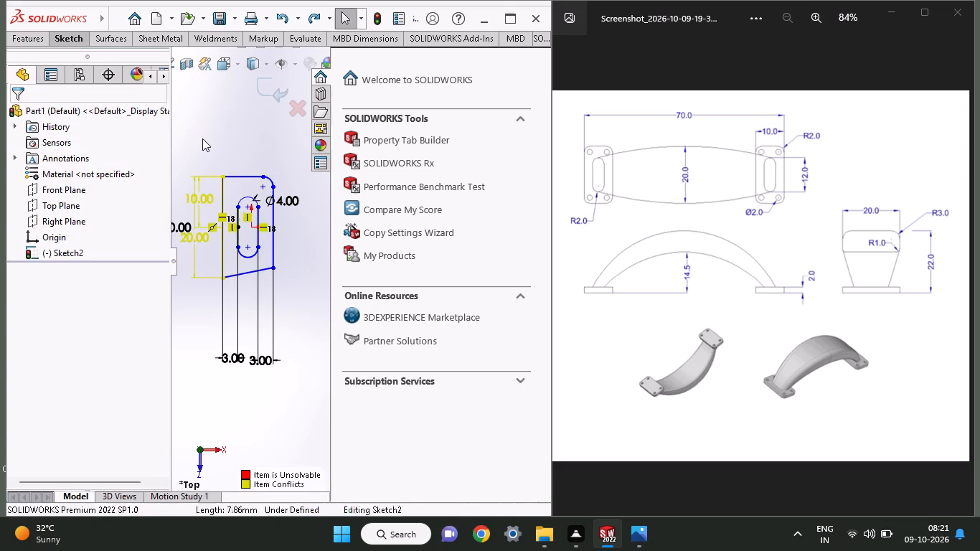
key("ctrl+z")
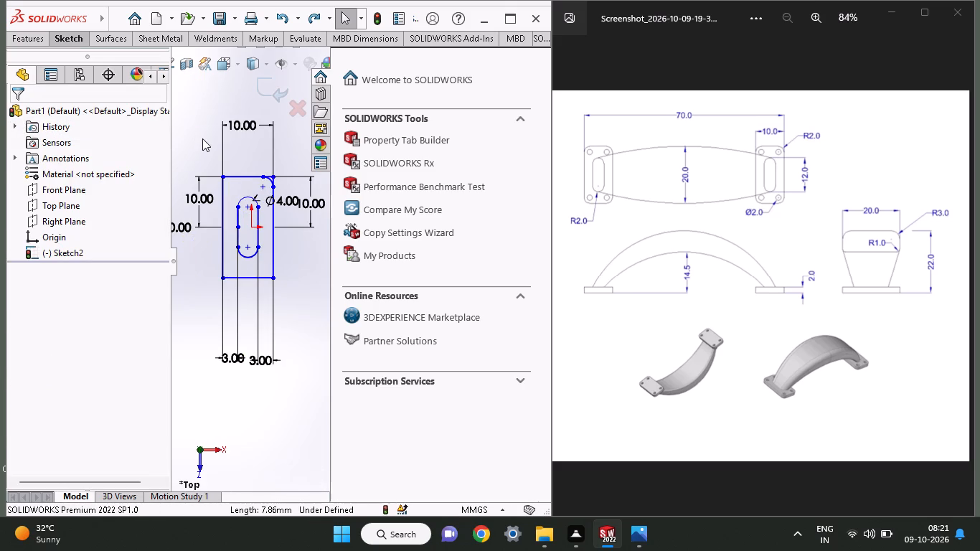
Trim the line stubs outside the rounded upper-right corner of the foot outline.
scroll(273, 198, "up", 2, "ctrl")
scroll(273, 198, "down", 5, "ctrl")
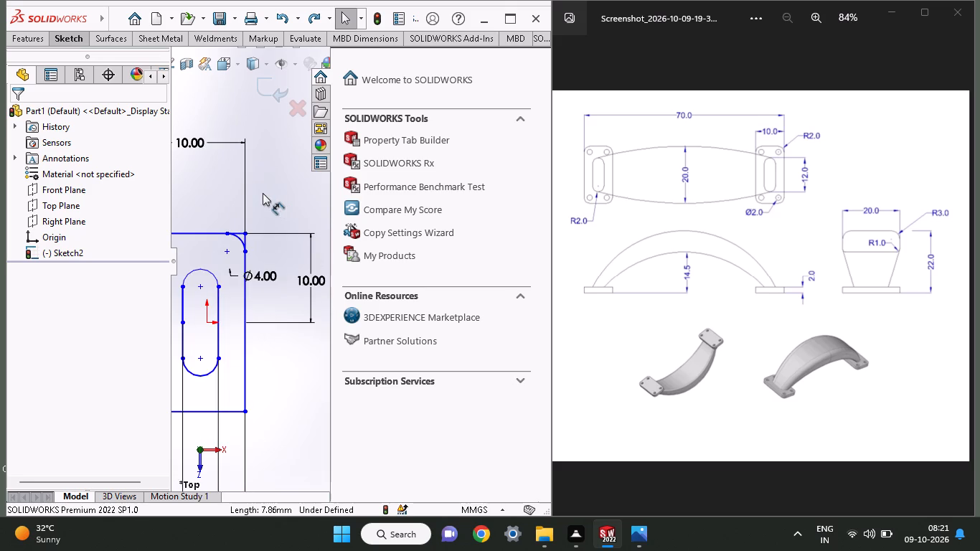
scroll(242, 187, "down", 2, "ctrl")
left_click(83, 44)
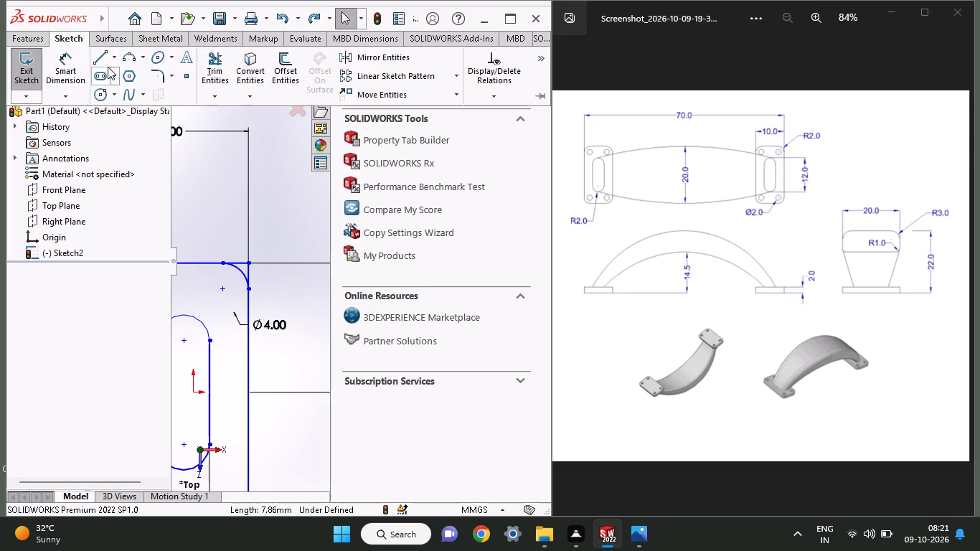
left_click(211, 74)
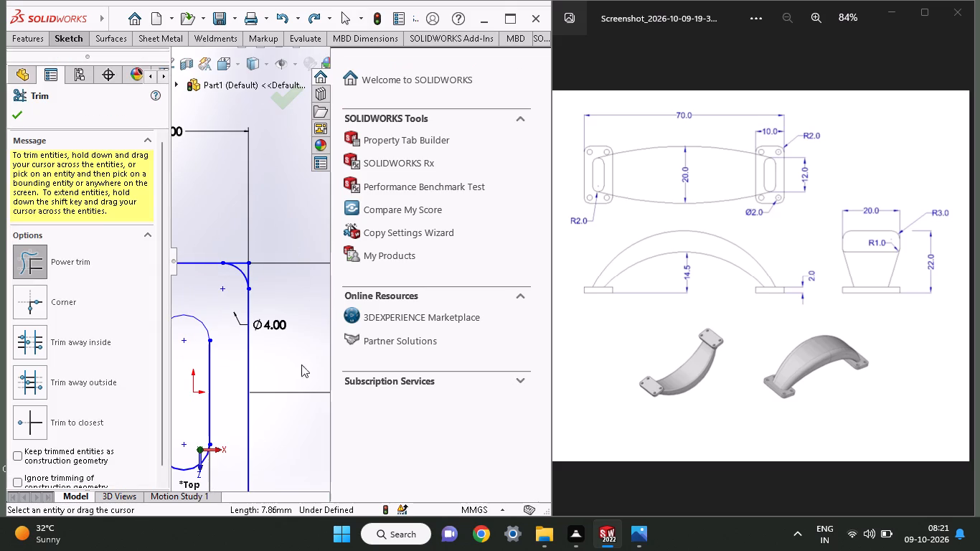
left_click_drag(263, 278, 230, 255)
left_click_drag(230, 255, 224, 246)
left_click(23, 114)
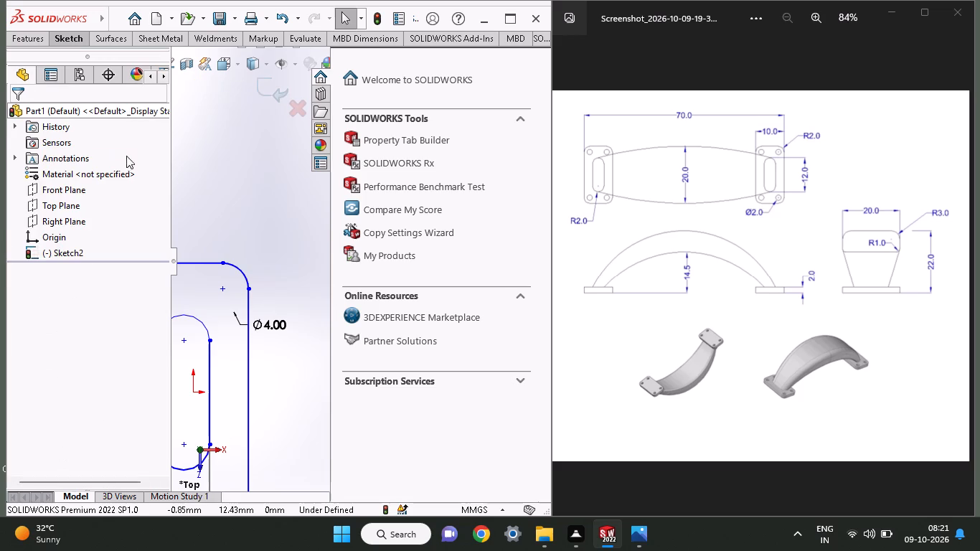
Trim away the slot, the corner arc and all other foot outline lines, keeping only the left vertical line.
scroll(232, 209, "up", 6, "ctrl")
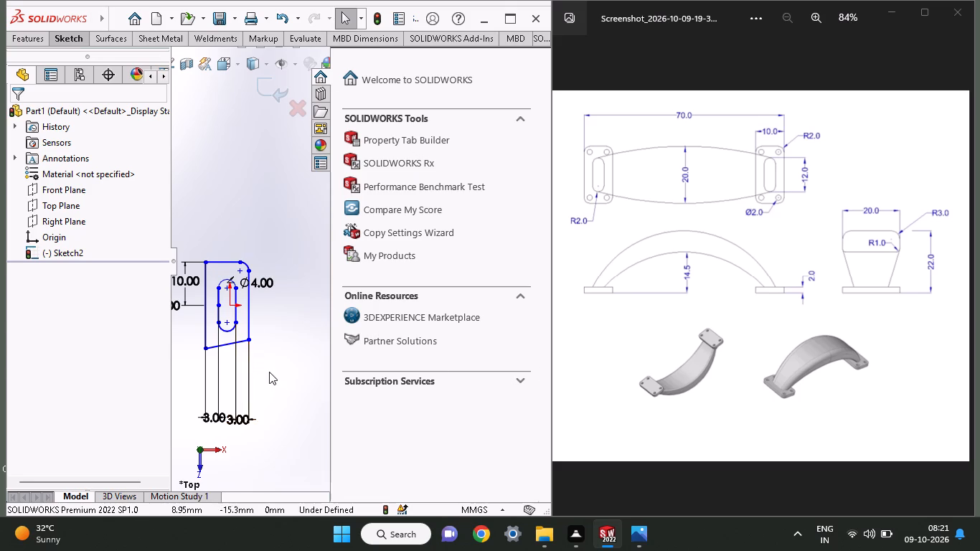
left_click(78, 40)
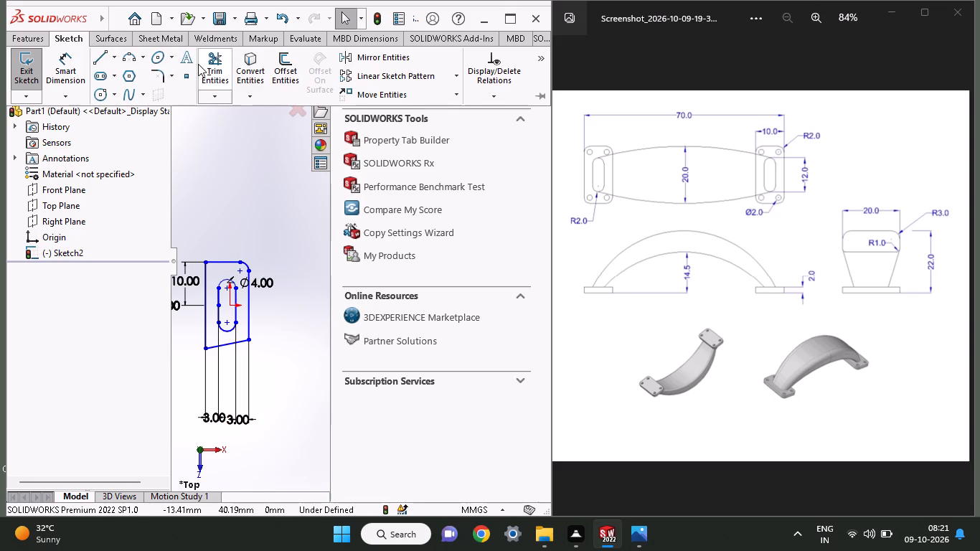
left_click(198, 64)
left_click_drag(254, 374, 242, 219)
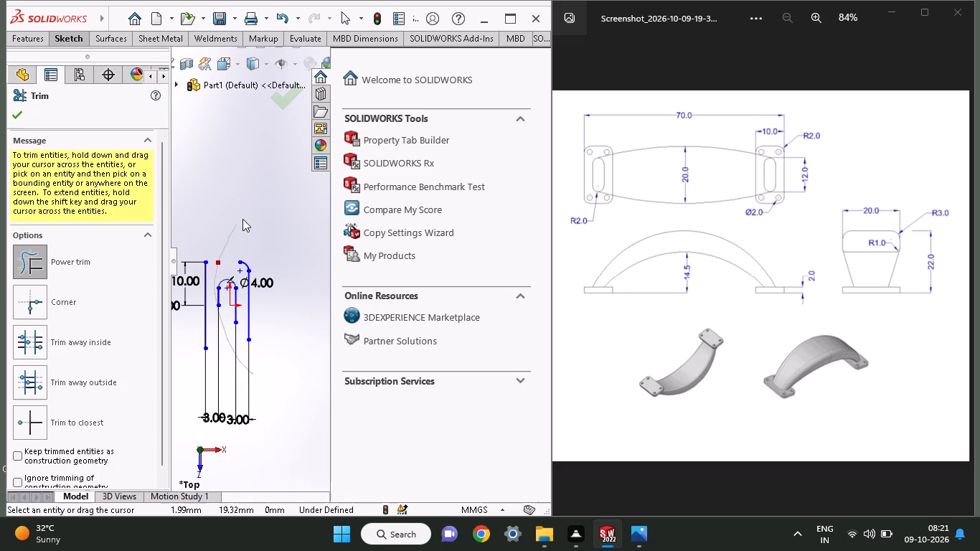
left_click_drag(242, 219, 248, 215)
left_click_drag(243, 249, 222, 271)
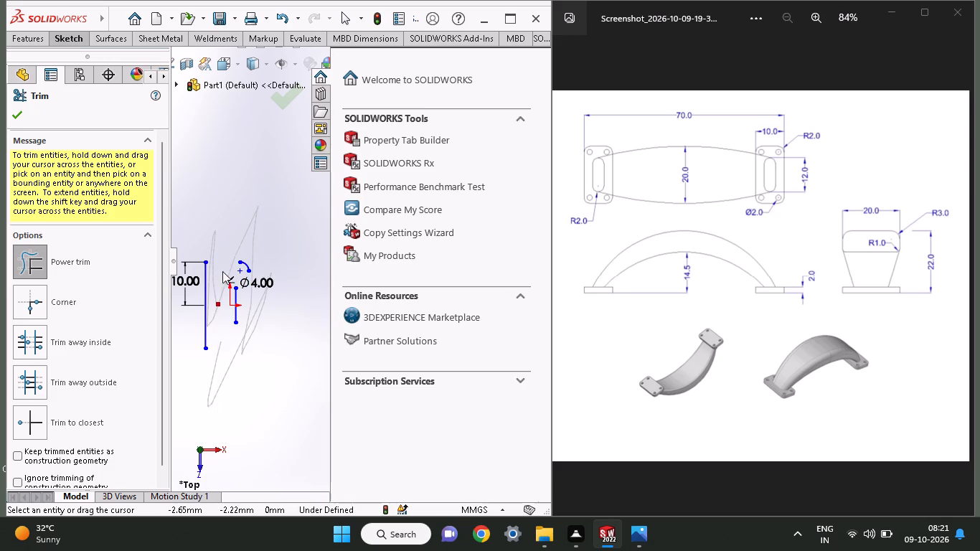
left_click_drag(222, 271, 235, 226)
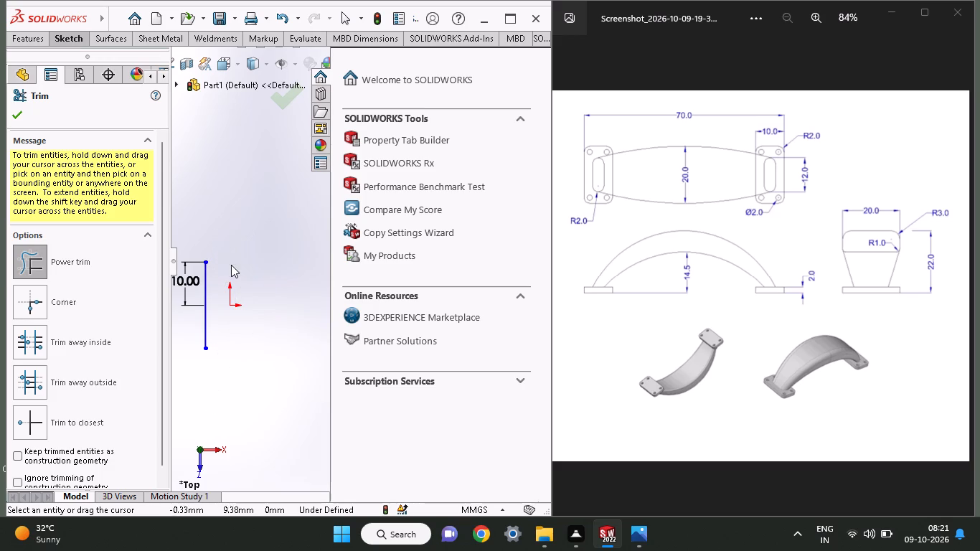
Add a driven vertical dimension between the left line's lower and upper endpoints.
left_click(72, 44)
left_click(72, 64)
left_click(206, 349)
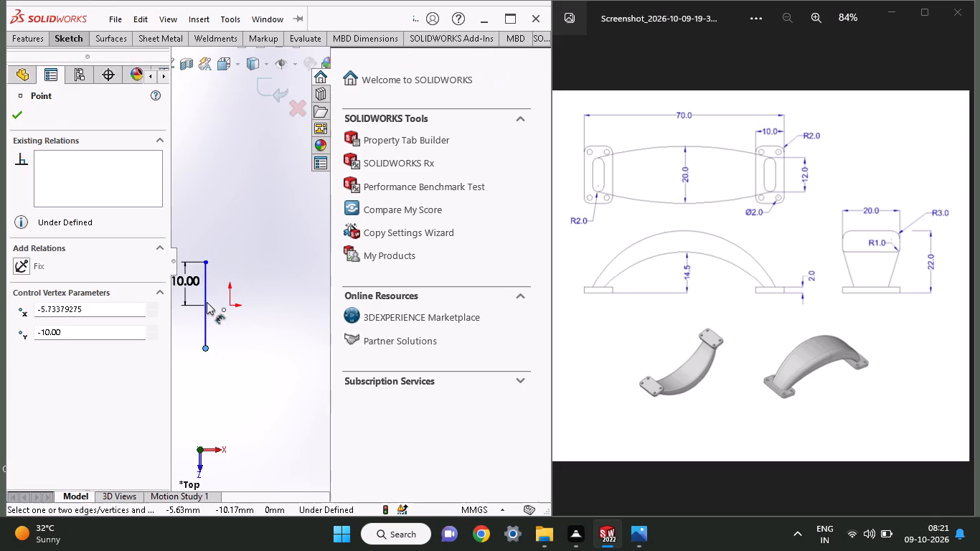
left_click(204, 260)
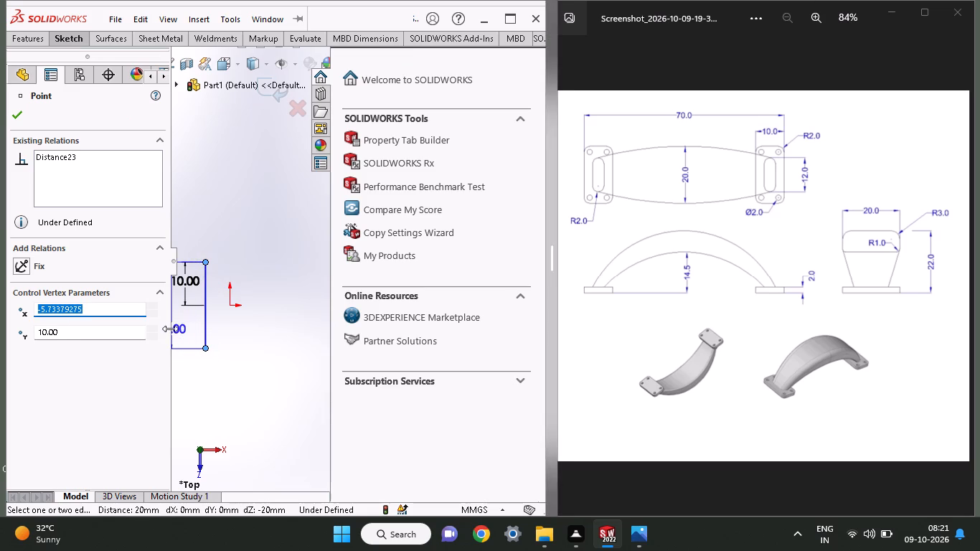
left_click(170, 329)
left_click(177, 324)
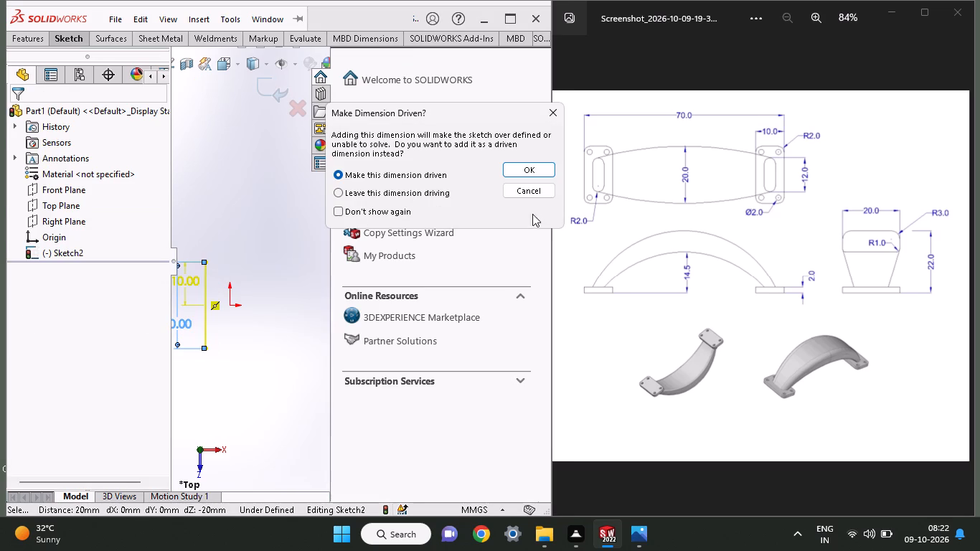
left_click(528, 171)
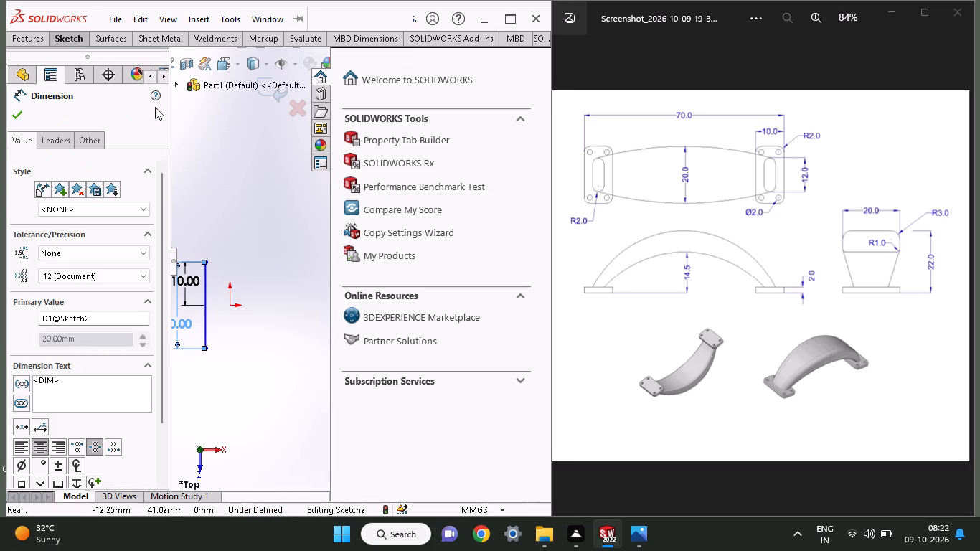
Sketch a horizontal line about 14 mm long from the left line's upper endpoint toward the right.
left_click(60, 43)
left_click(97, 60)
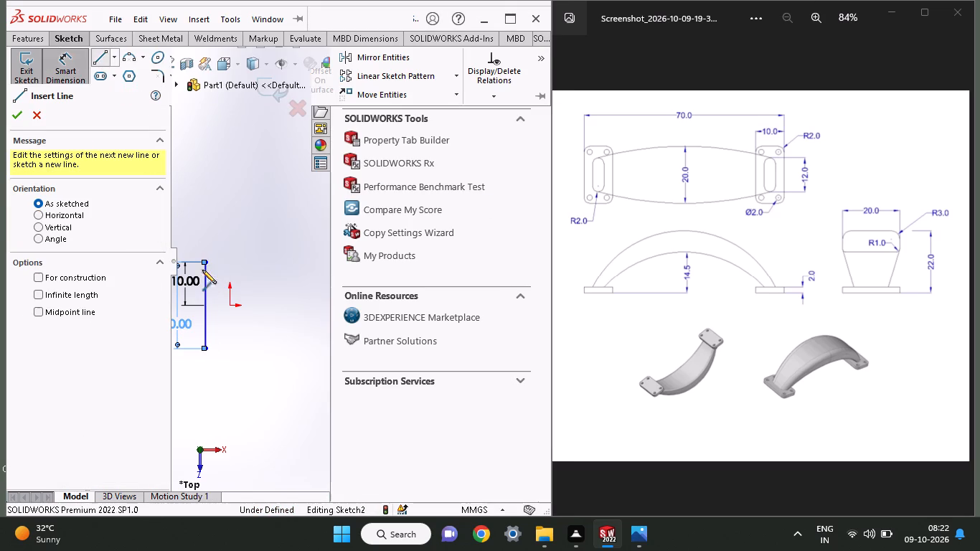
left_click(209, 263)
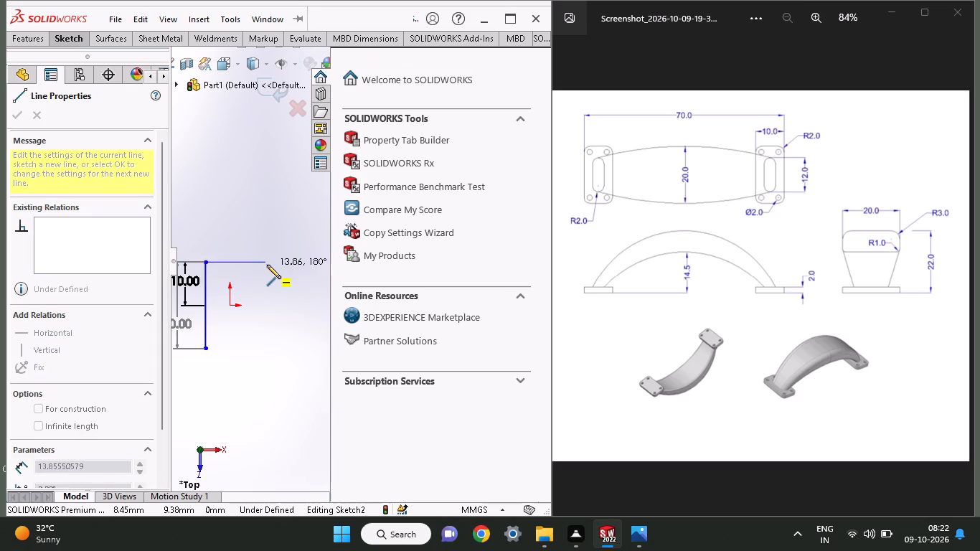
left_click(267, 265)
right_click(270, 222)
left_click(288, 237)
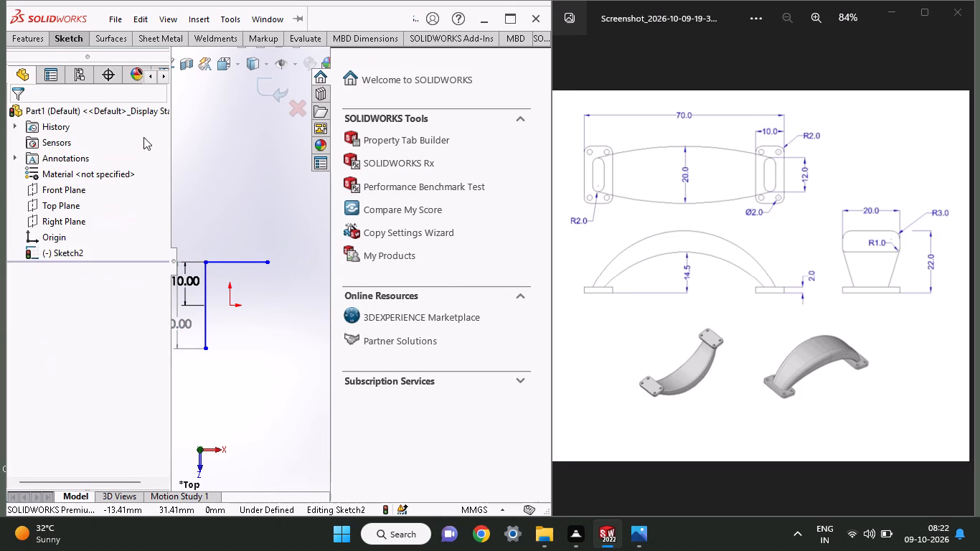
Dimension the foot outline's top line as 10 mm long.
left_click(68, 44)
left_click(65, 58)
left_click(245, 260)
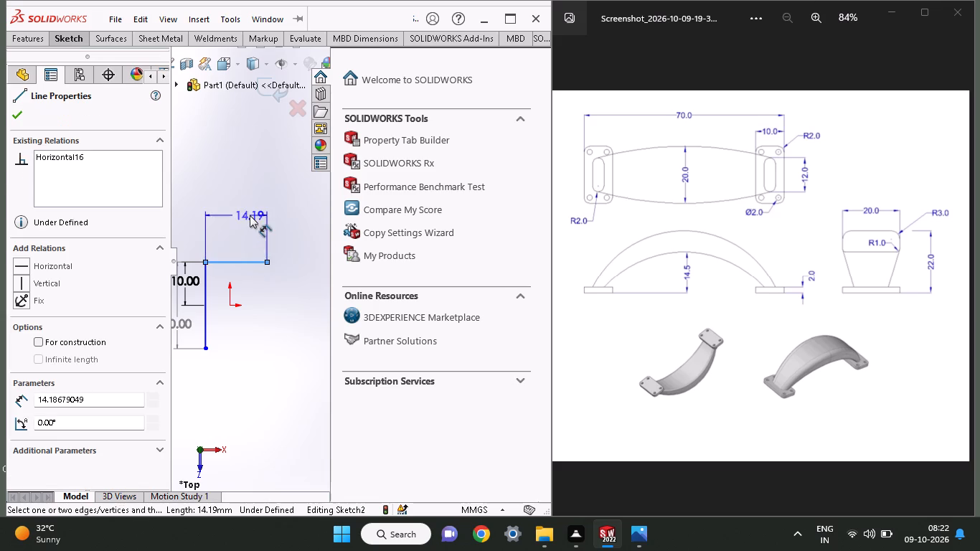
left_click(250, 189)
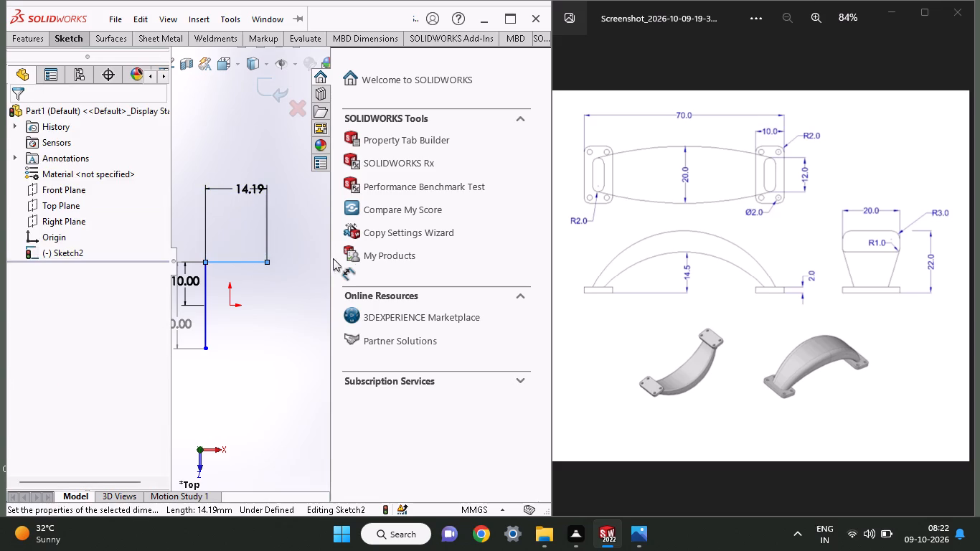
type("10")
key("Return")
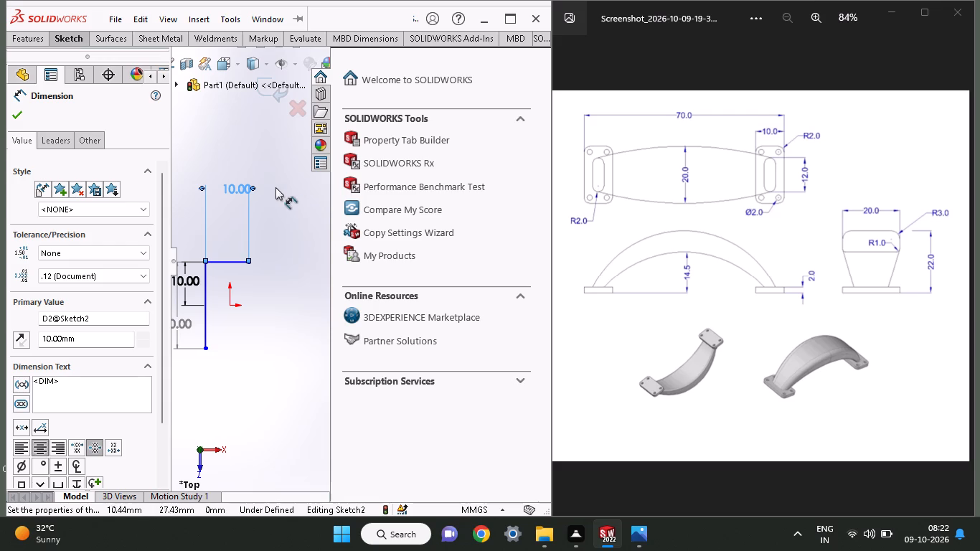
Sketch a vertical line about 24 mm long downward from the top line's right endpoint.
left_click(59, 33)
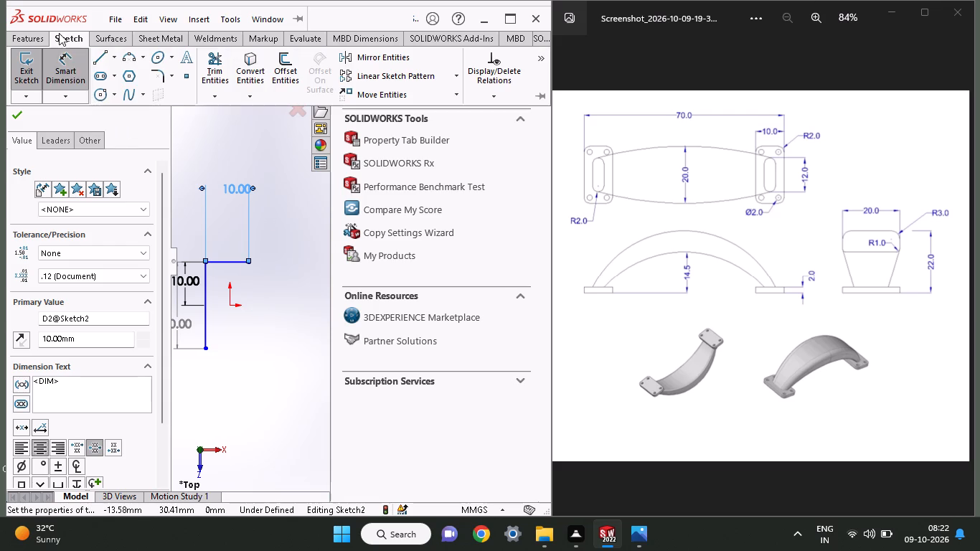
left_click(95, 58)
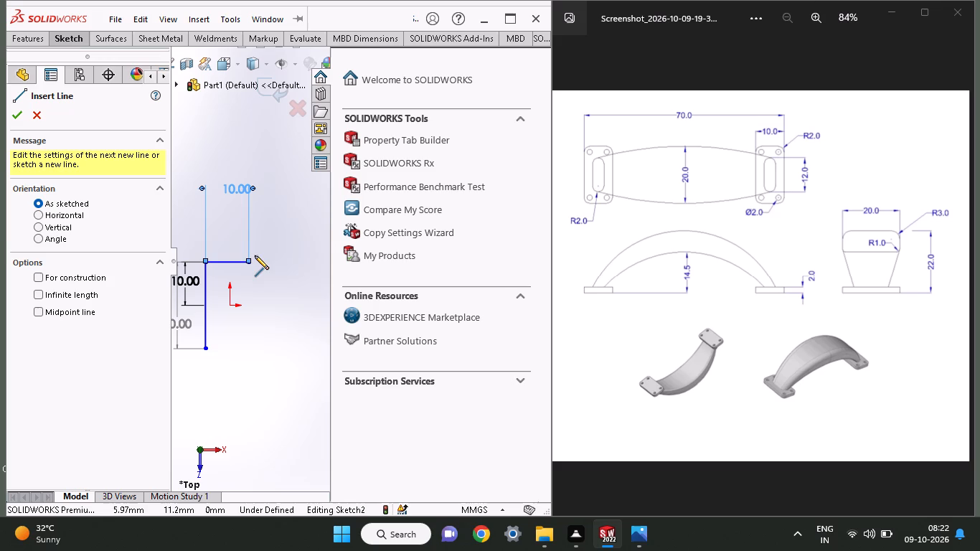
left_click(249, 260)
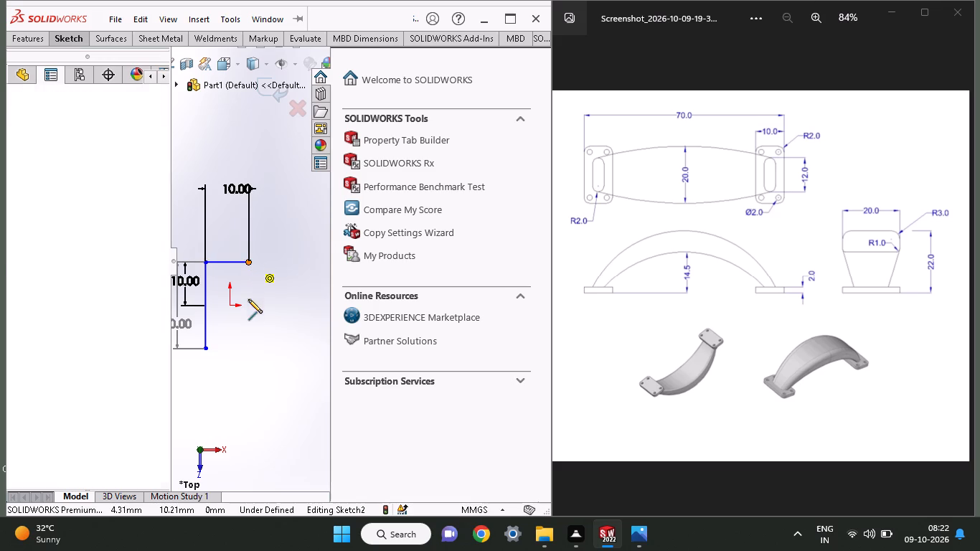
left_click(249, 367)
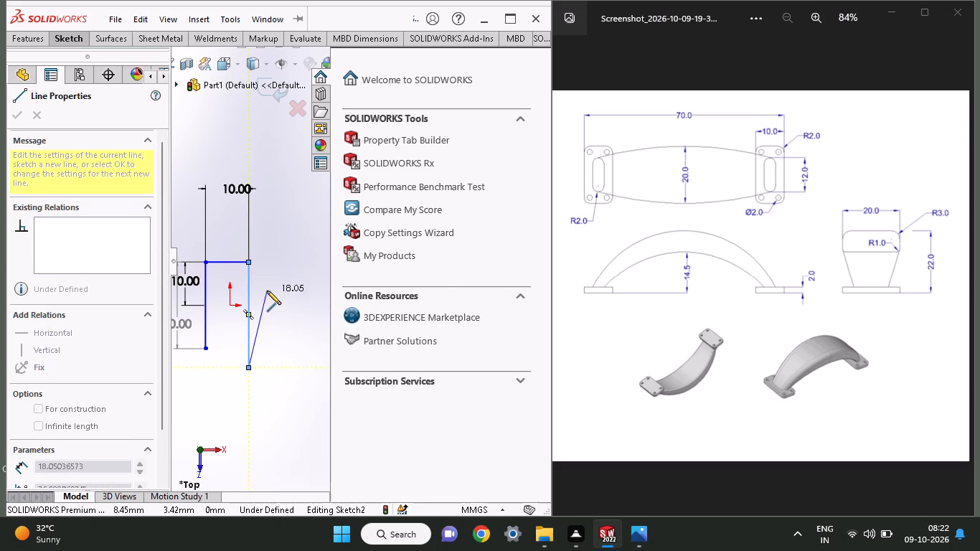
right_click(267, 291)
left_click(276, 297)
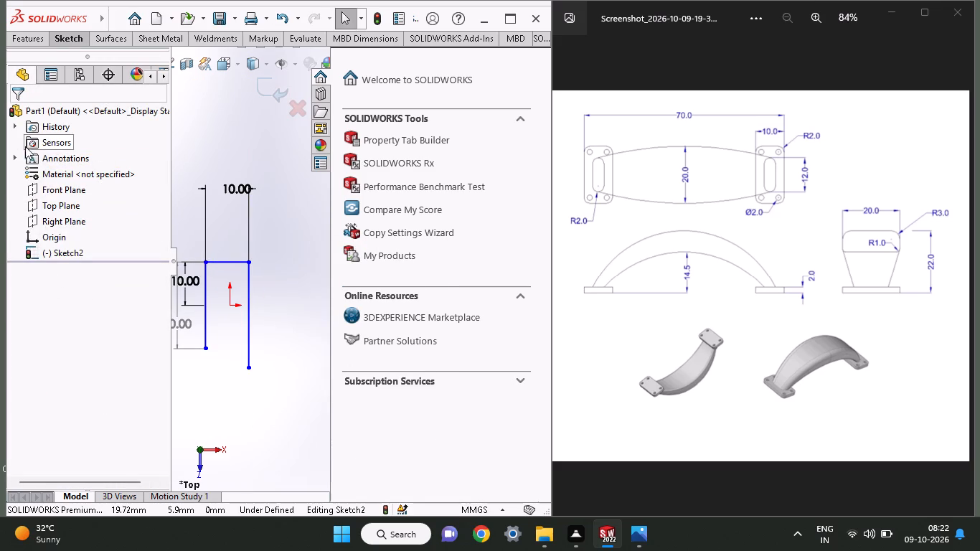
Dimension the foot outline's right vertical line as 20 mm long.
left_click(64, 32)
left_click(65, 59)
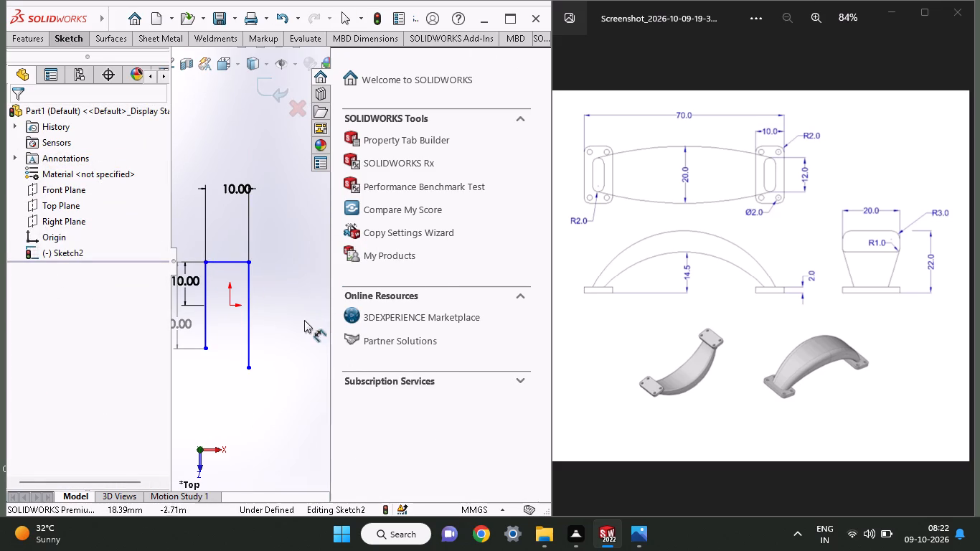
left_click(248, 314)
left_click(283, 301)
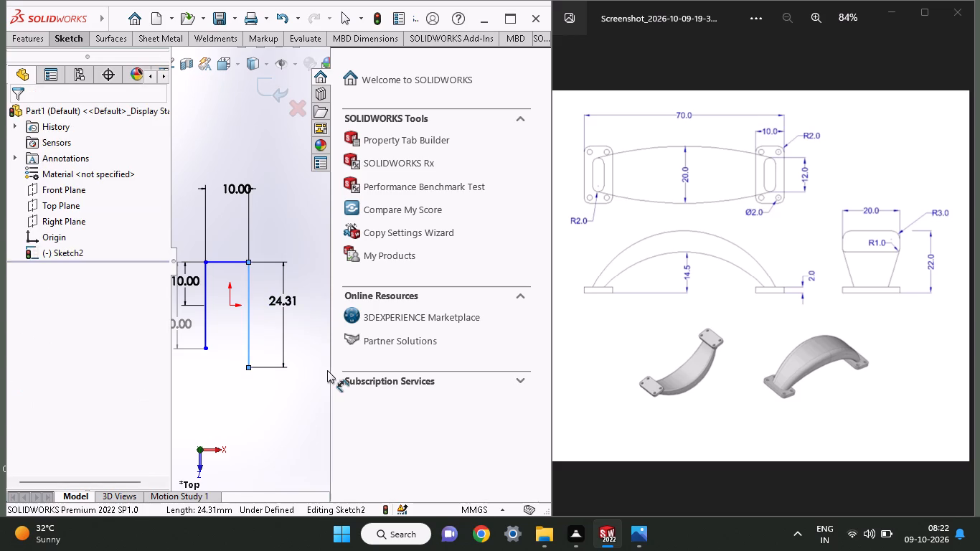
type("20")
key("Return")
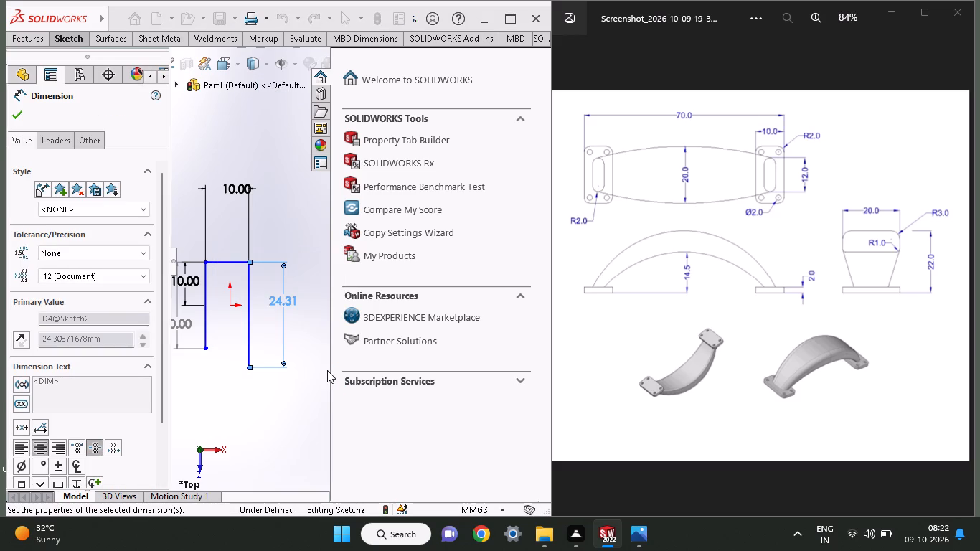
Sketch a horizontal bottom line from the left line's lower endpoint, through the right line's lower endpoint and past it.
left_click(76, 45)
left_click(98, 48)
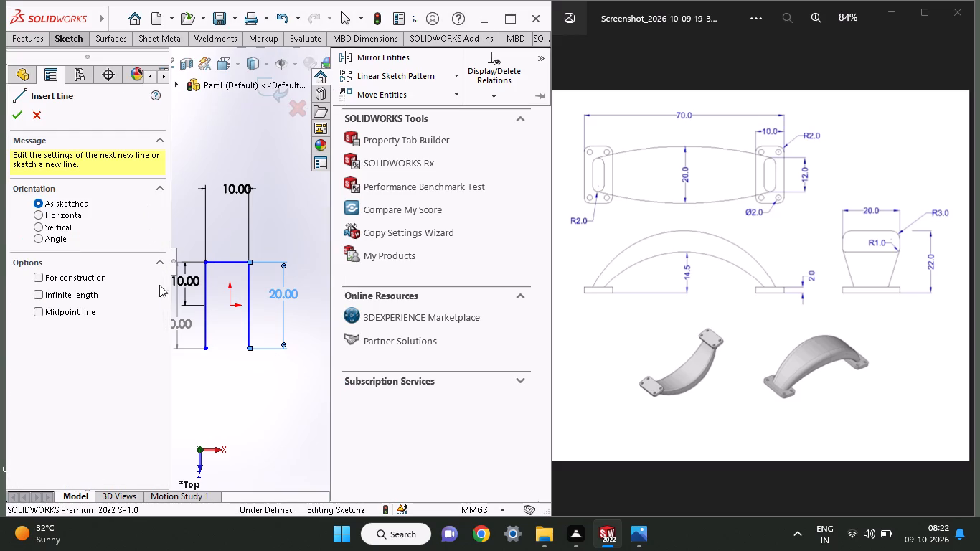
left_click(207, 350)
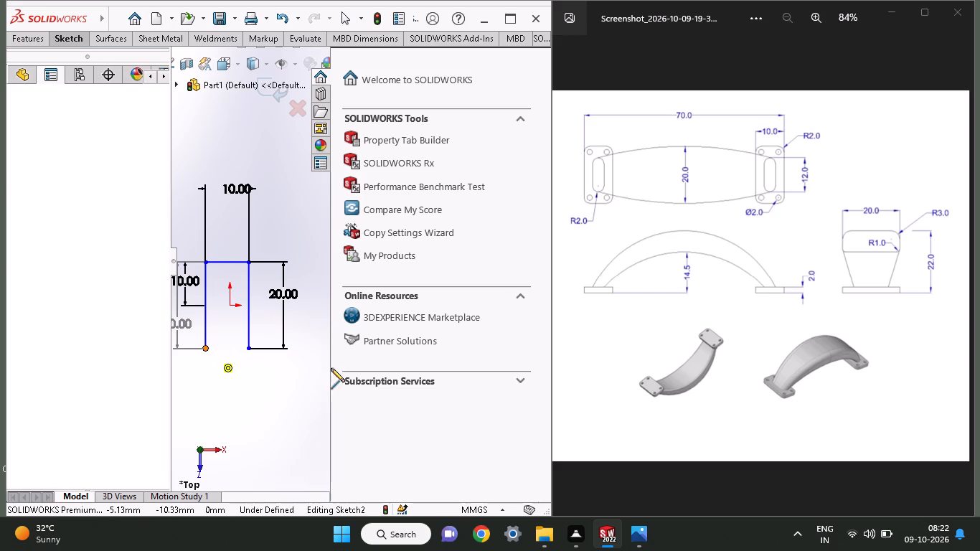
left_click(305, 347)
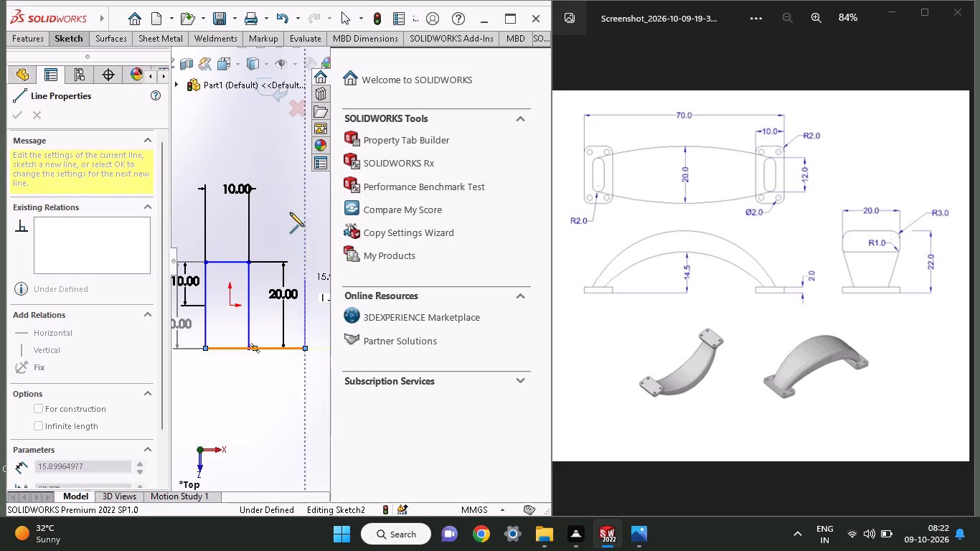
right_click(290, 209)
left_click(297, 220)
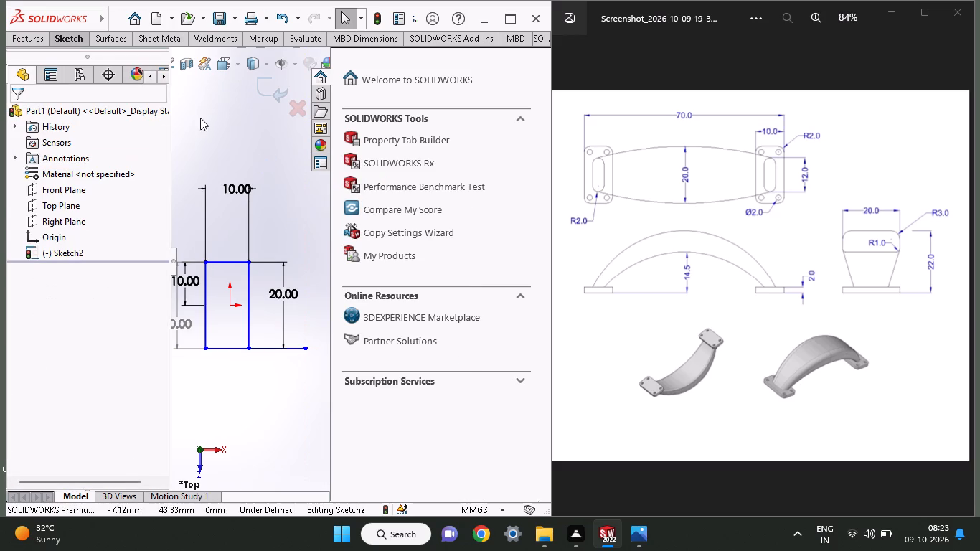
Trim away the part of the bottom line that extends beyond the foot outline's right vertical line.
left_click(61, 37)
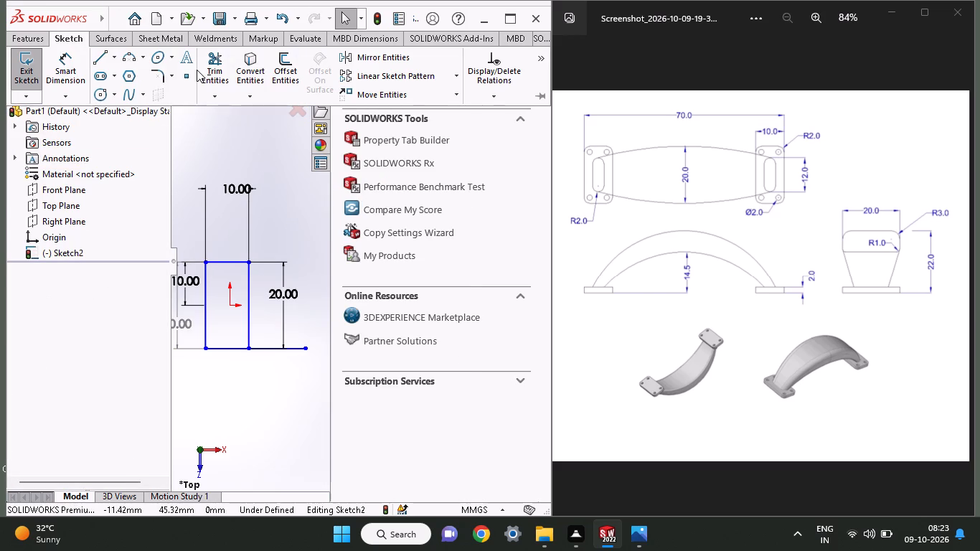
left_click(209, 64)
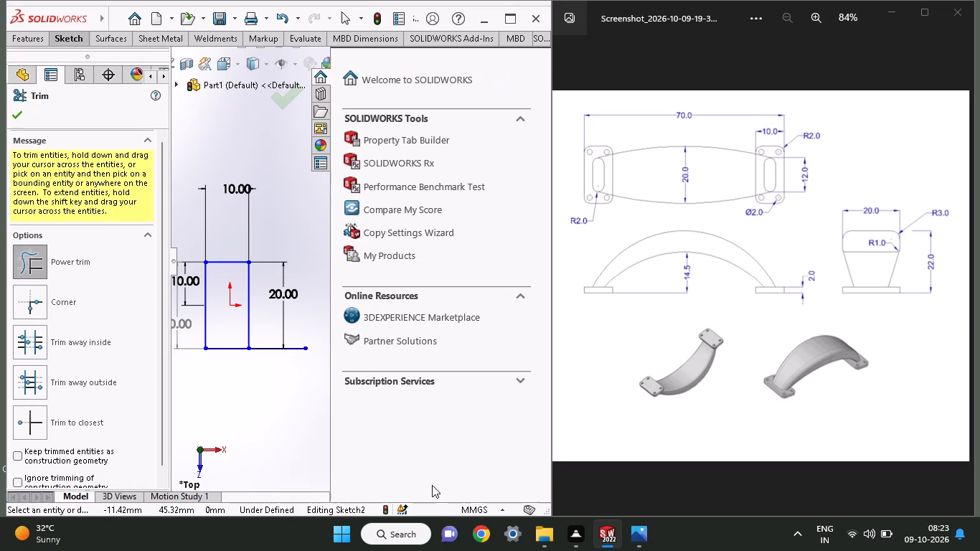
left_click_drag(304, 334, 287, 394)
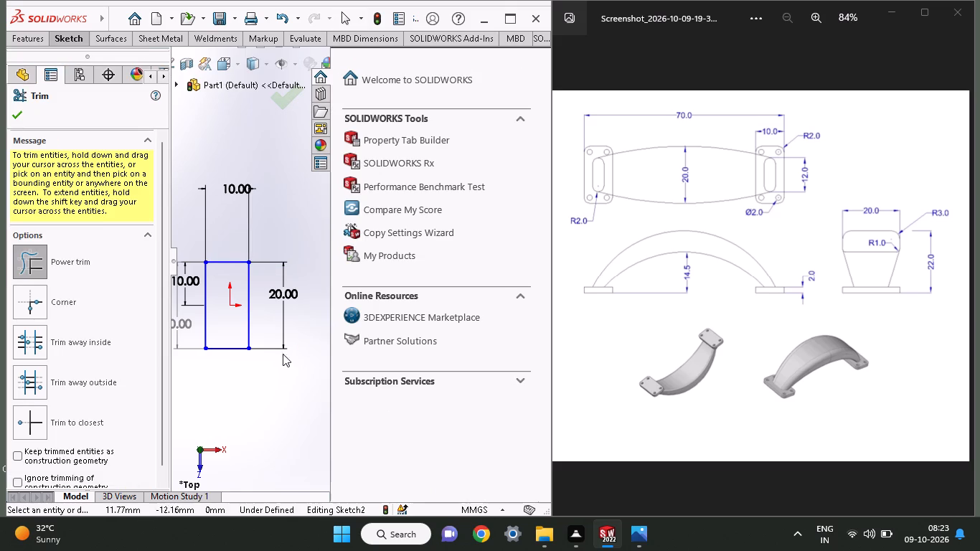
left_click_drag(276, 334, 251, 385)
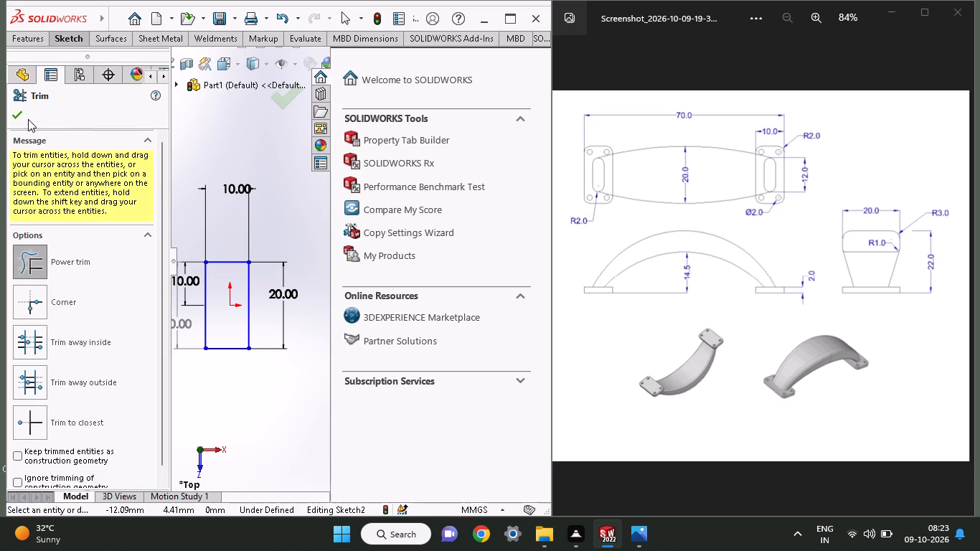
left_click(14, 123)
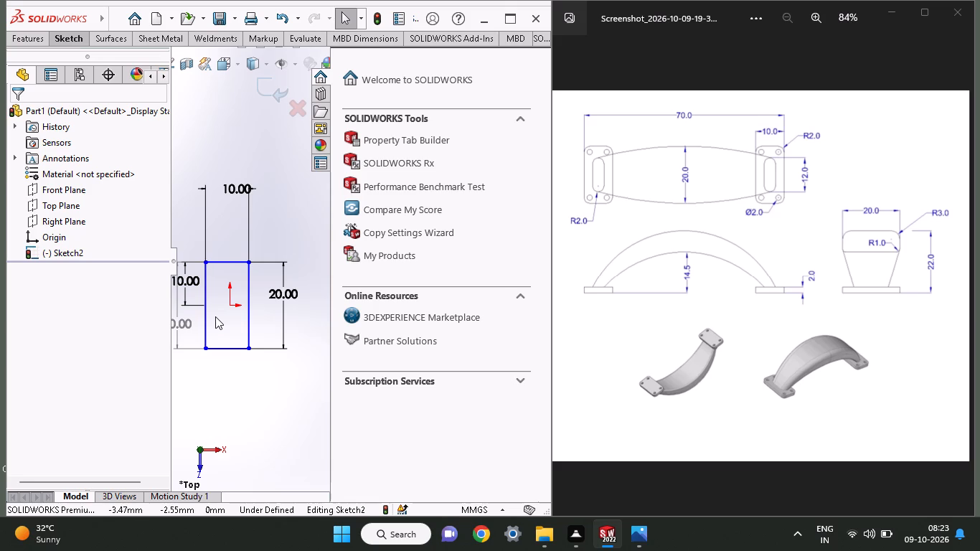
Sketch a circle about 2.13 mm in diameter inside the foot outline near its upper-left corner.
left_click(69, 44)
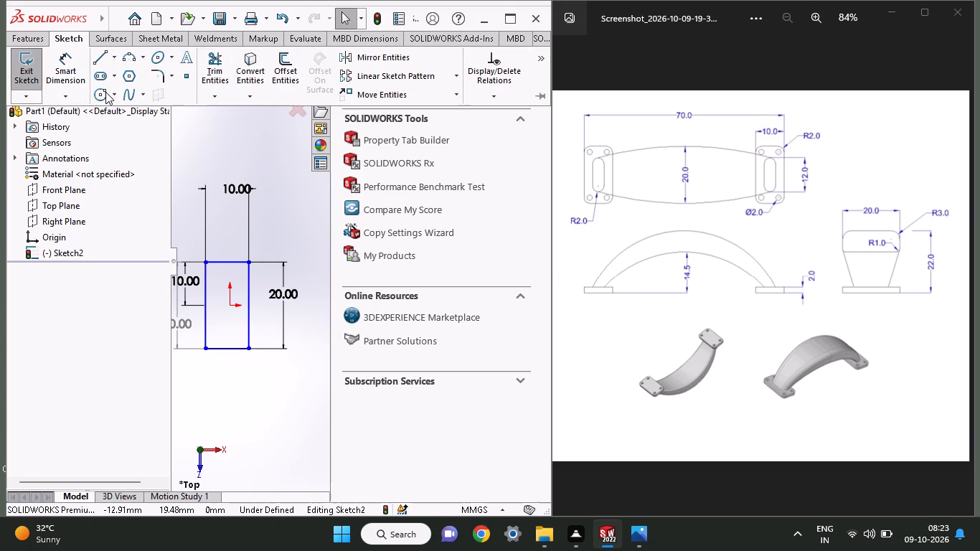
left_click(105, 94)
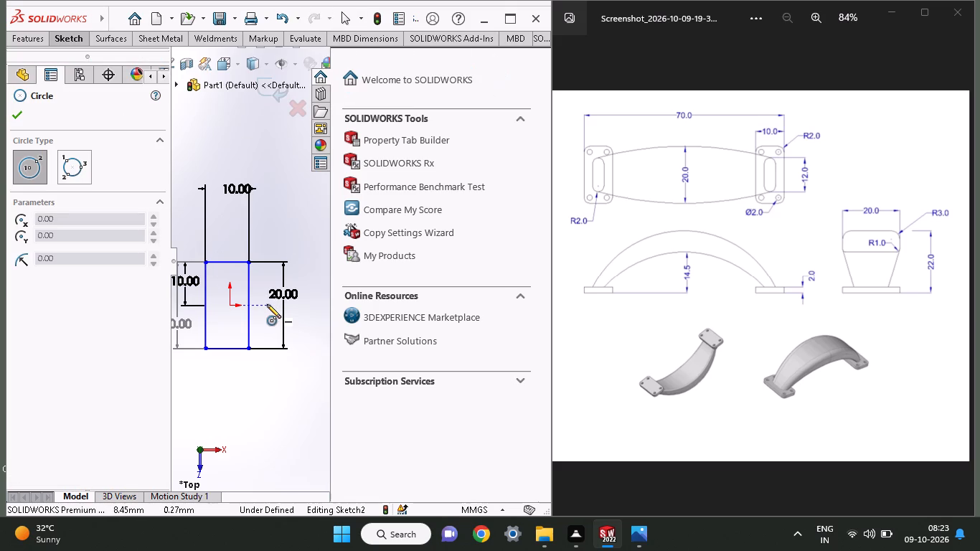
scroll(240, 289, "up", 4, "ctrl")
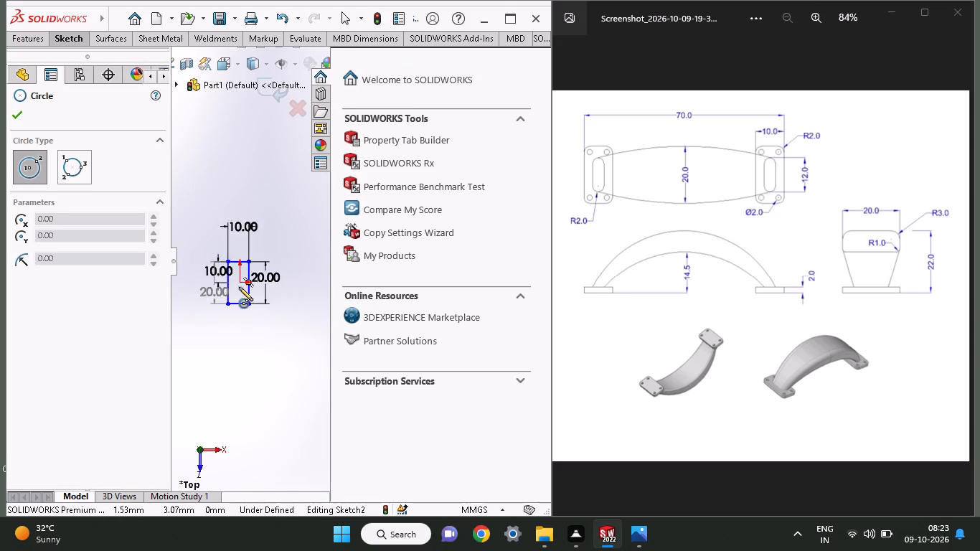
scroll(239, 287, "down", 9, "ctrl")
scroll(217, 167, "down", 4, "ctrl")
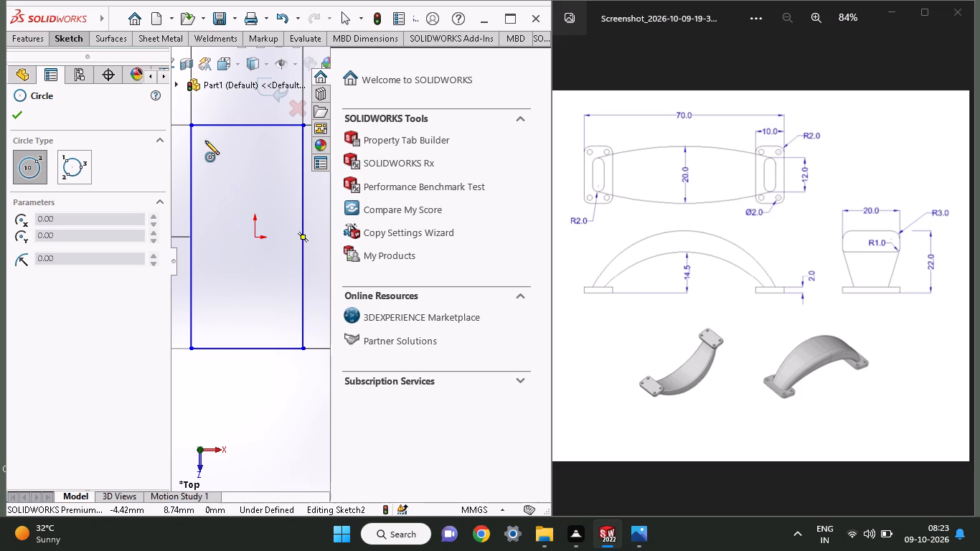
scroll(205, 141, "down", 3, "ctrl")
scroll(205, 141, "up", 5, "ctrl")
scroll(218, 185, "down", 3, "ctrl")
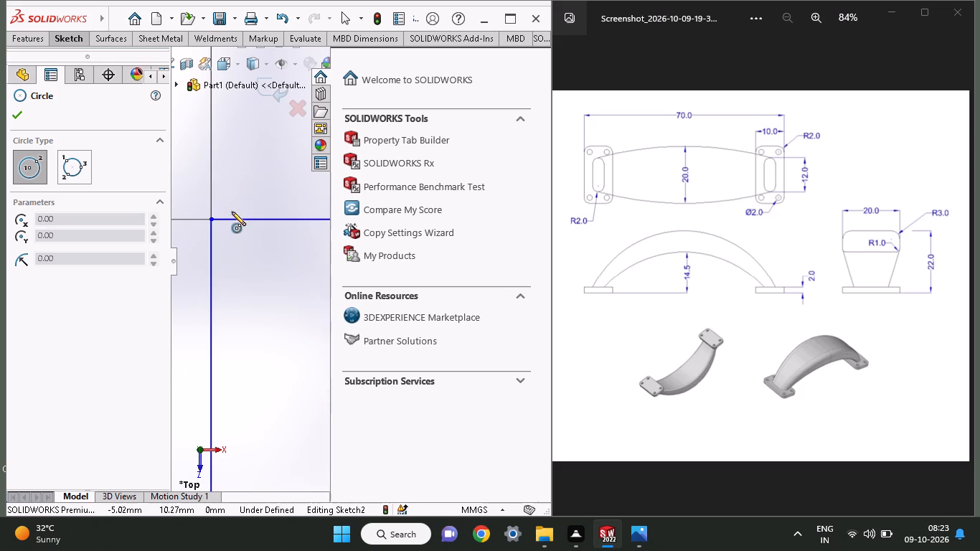
left_click(252, 267)
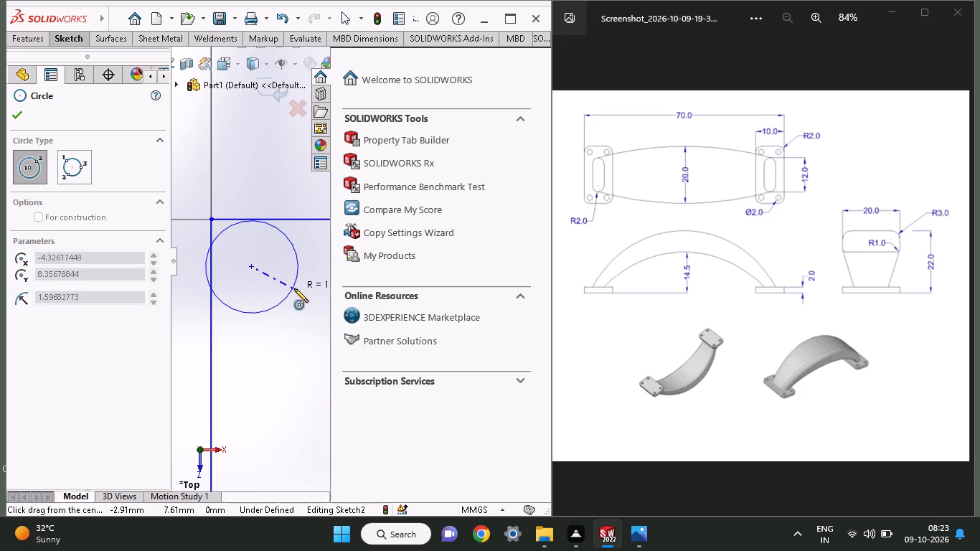
left_click(282, 273)
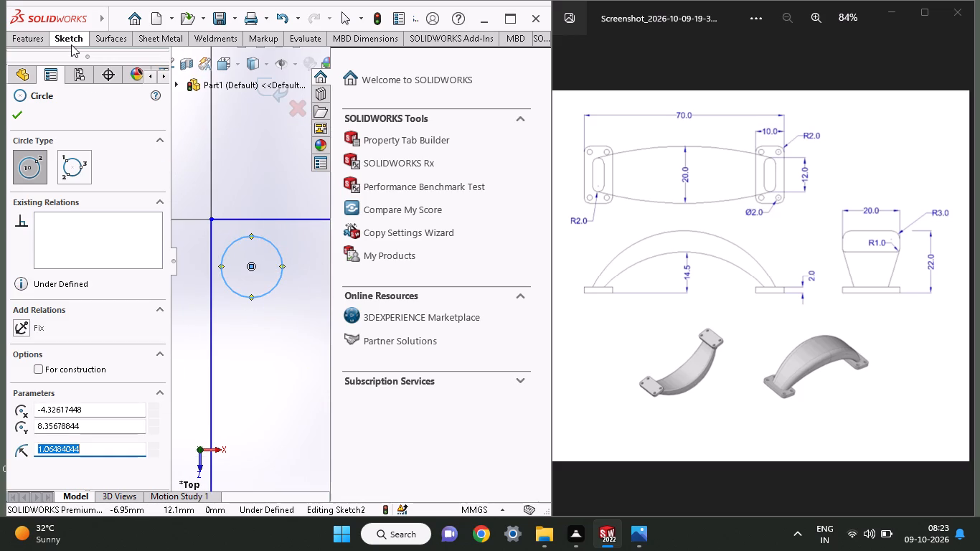
Dimension the corner circle's diameter as 4 mm.
left_click(71, 44)
left_click(71, 56)
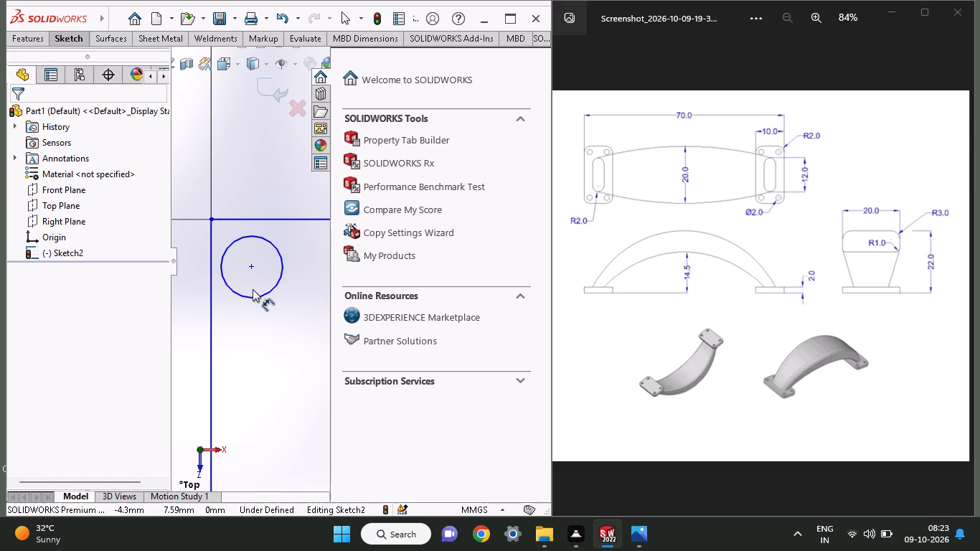
left_click(253, 298)
left_click(274, 324)
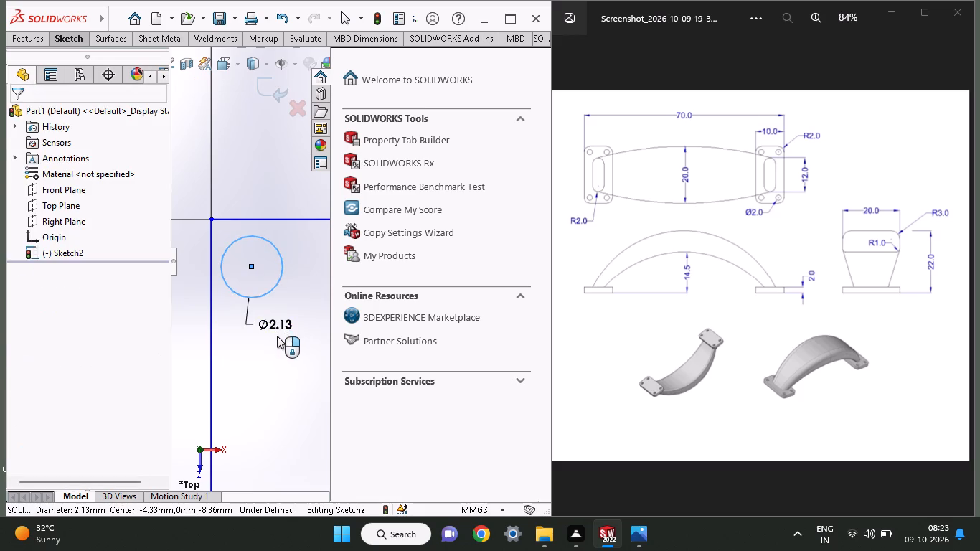
key("4")
key("Return")
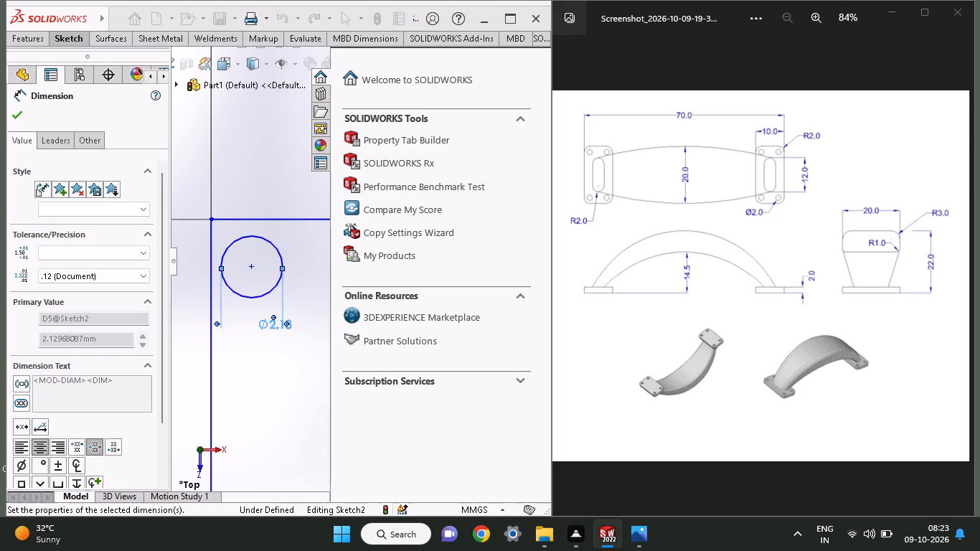
left_click(14, 114)
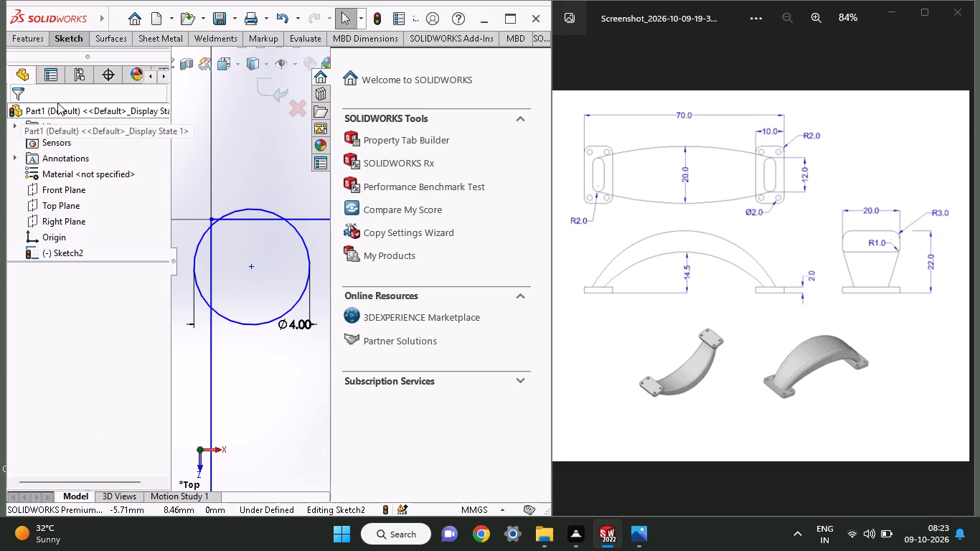
Make the corner circle tangent to the foot outline's top line.
left_click(303, 217, "shift")
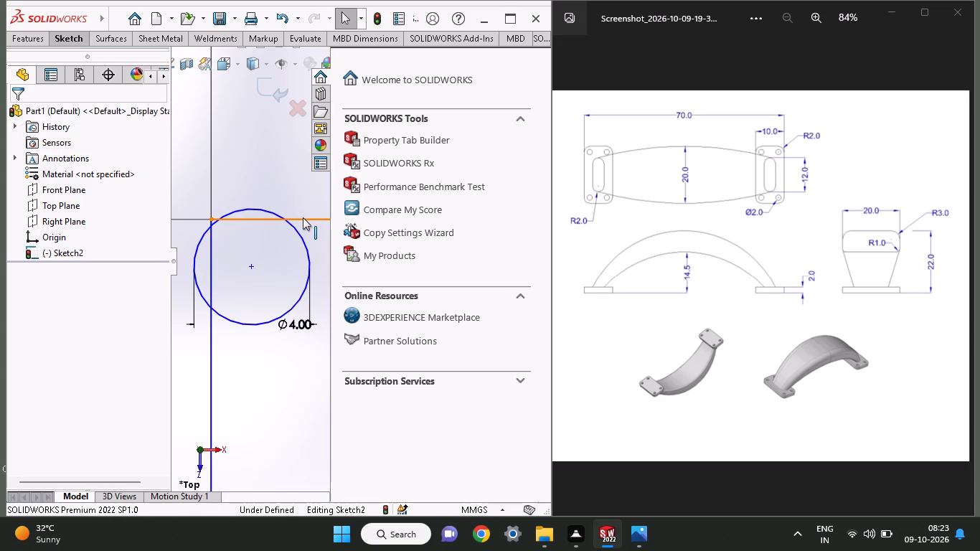
left_click(263, 208, "shift")
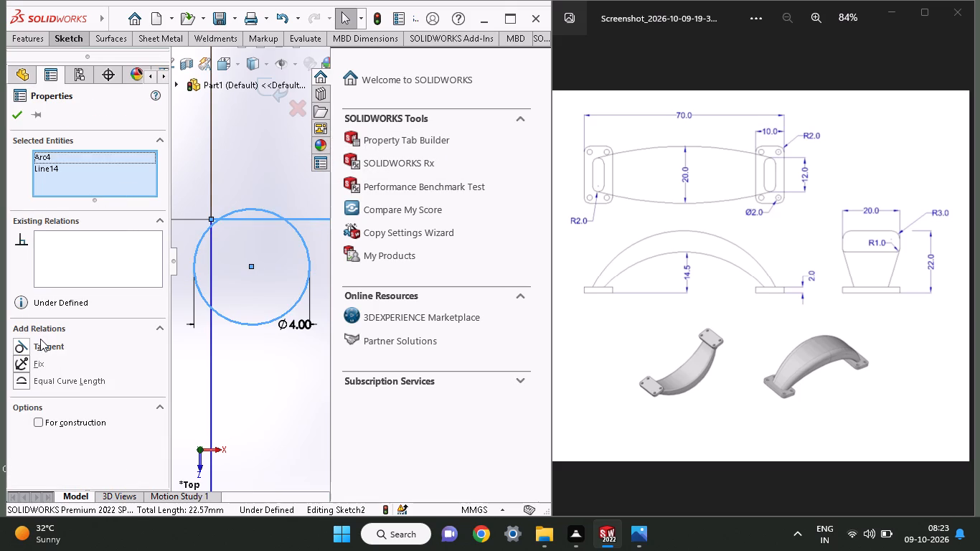
left_click(42, 340)
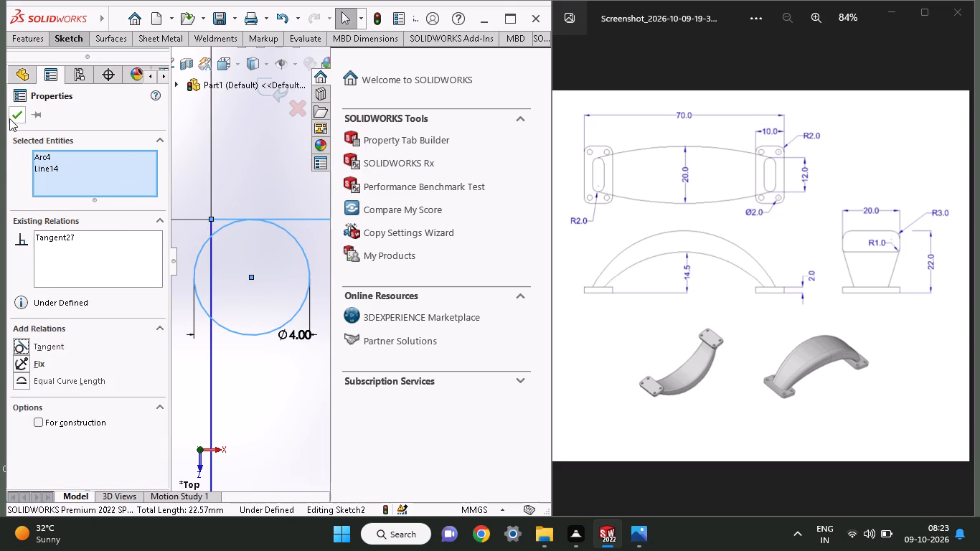
left_click(9, 118)
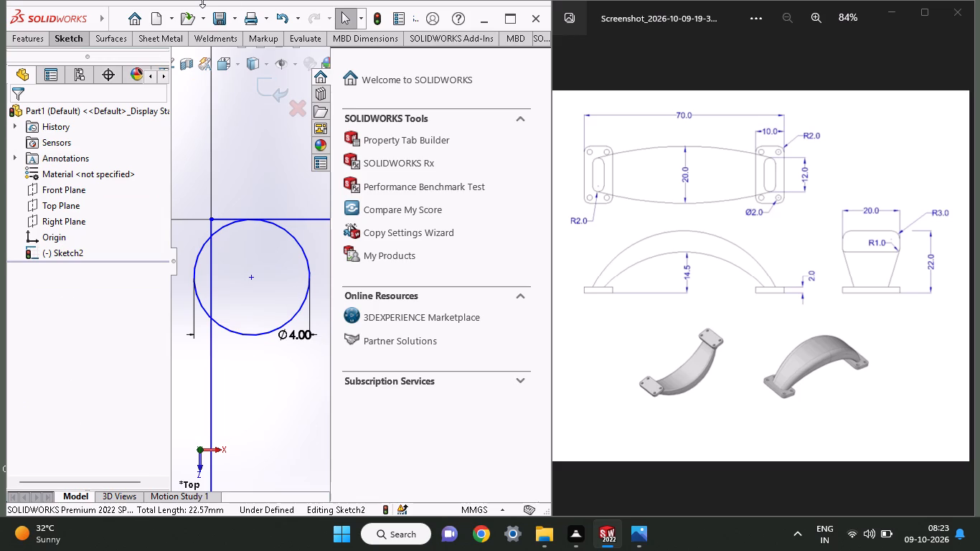
Make the corner circle tangent to the foot outline's left vertical line.
left_click(211, 361)
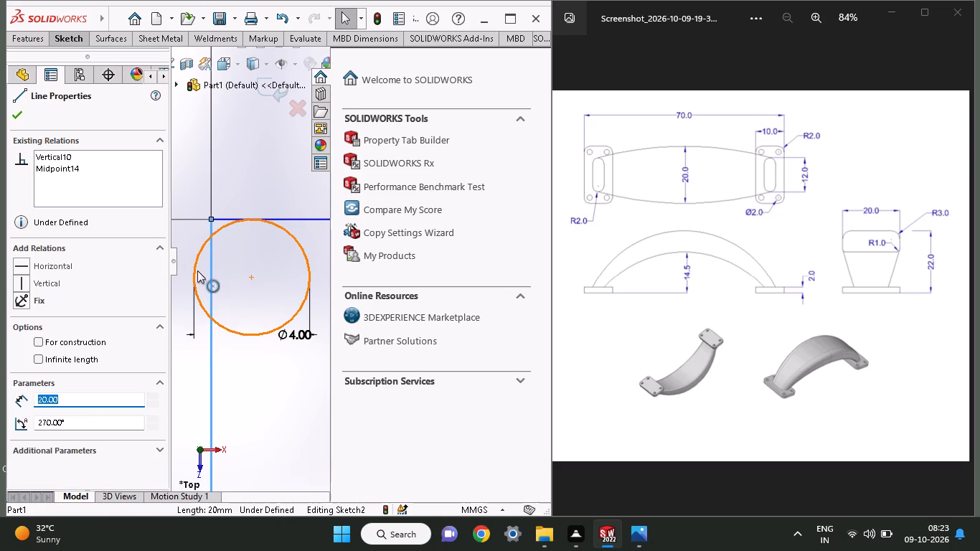
left_click(197, 268, "shift")
left_click(56, 345)
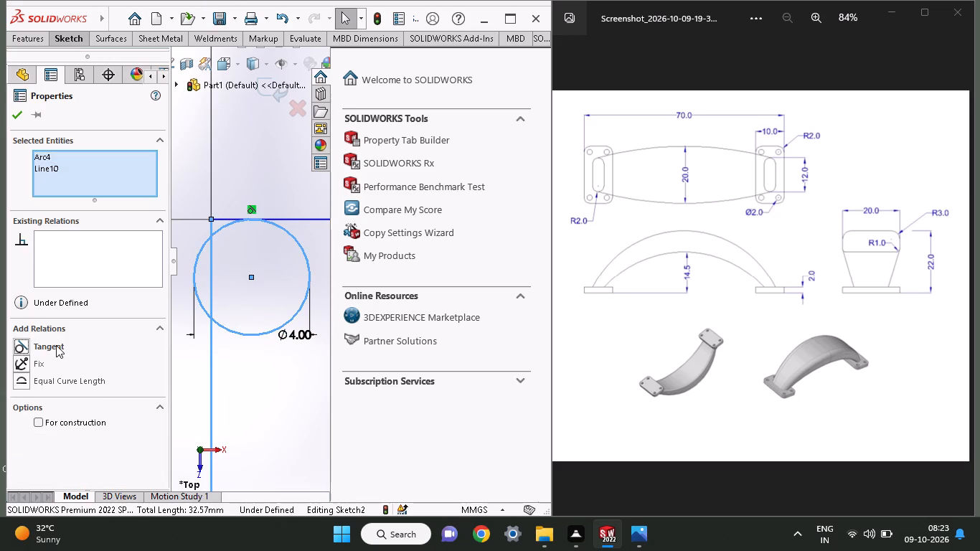
left_click(14, 118)
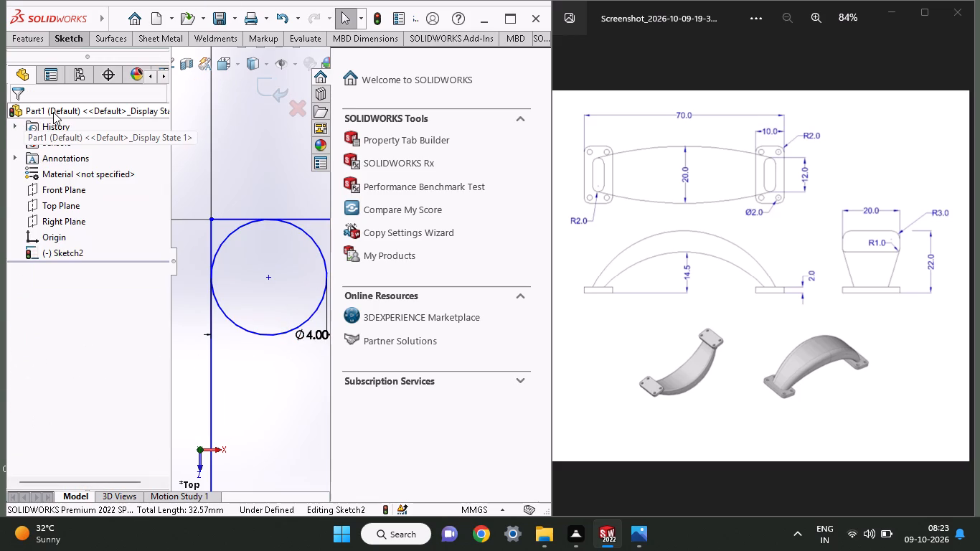
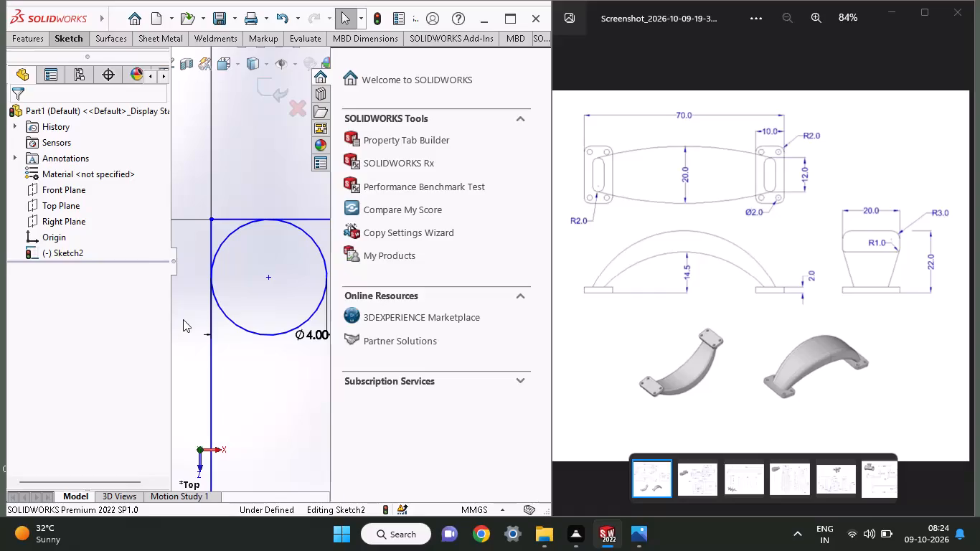
Trim the outline ends and the inner part of the circle at the foot outline's upper-left corner, leaving a rounded corner.
left_click(735, 379)
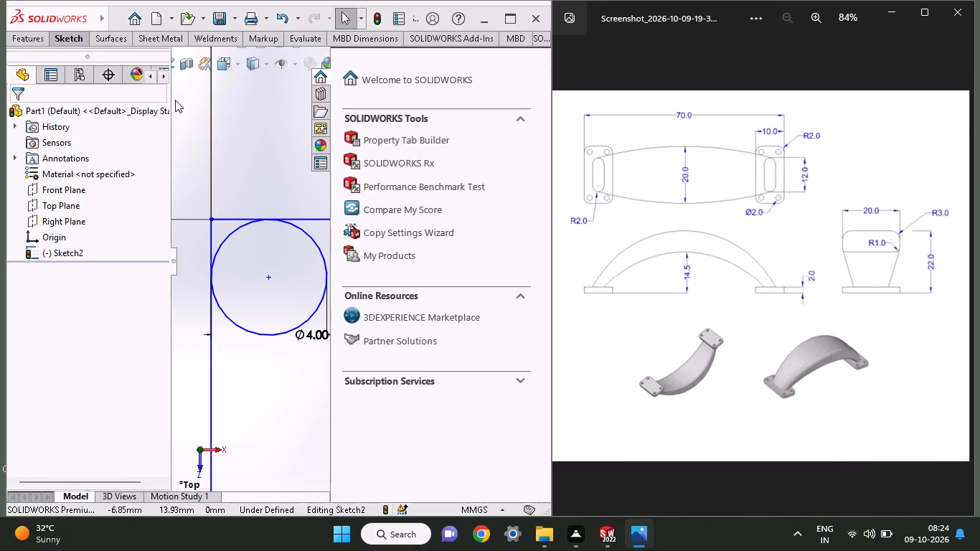
left_click(63, 37)
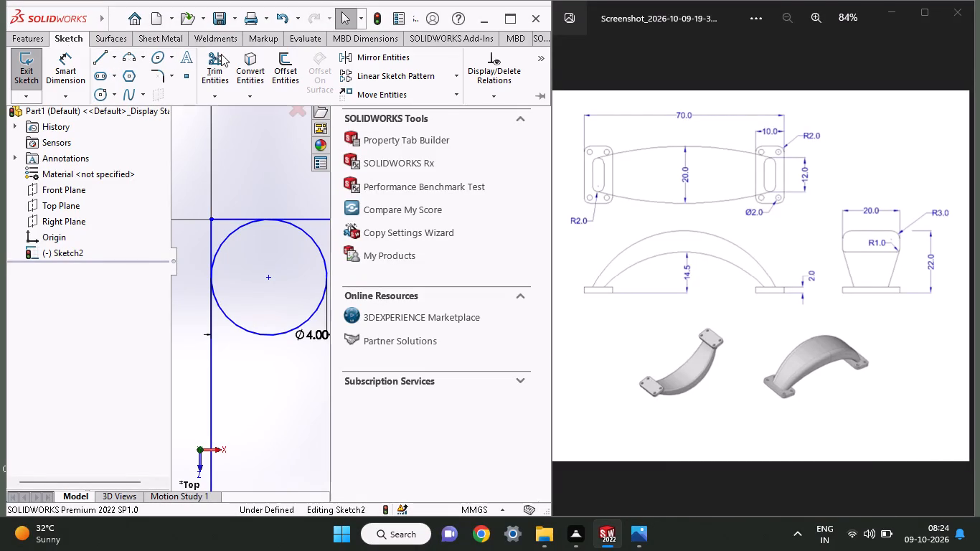
left_click(221, 54)
left_click_drag(237, 202, 202, 240)
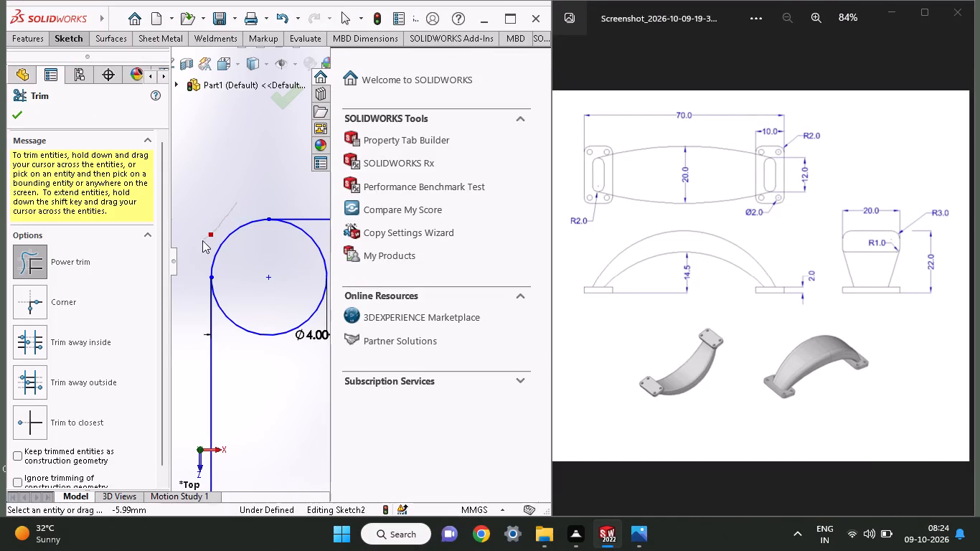
left_click_drag(202, 240, 193, 249)
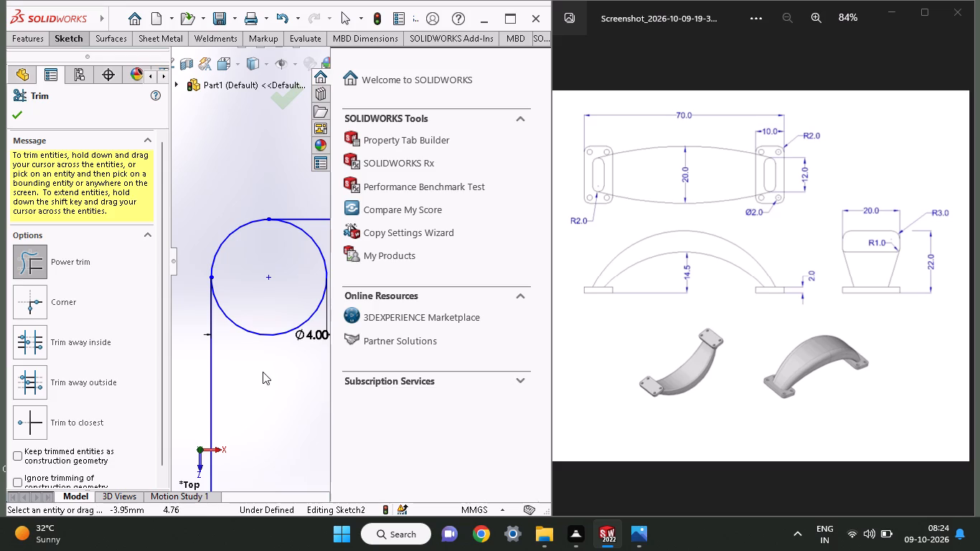
left_click_drag(263, 372, 264, 321)
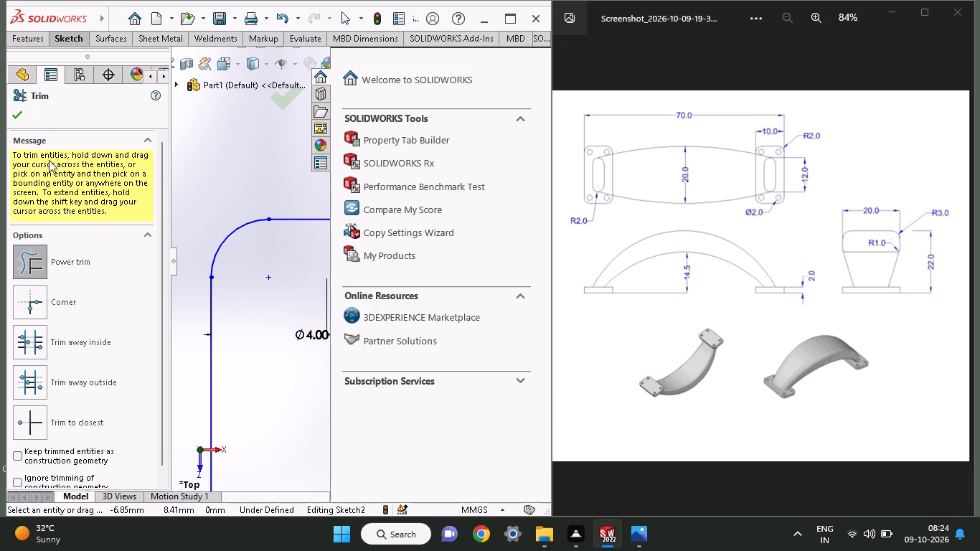
left_click(23, 122)
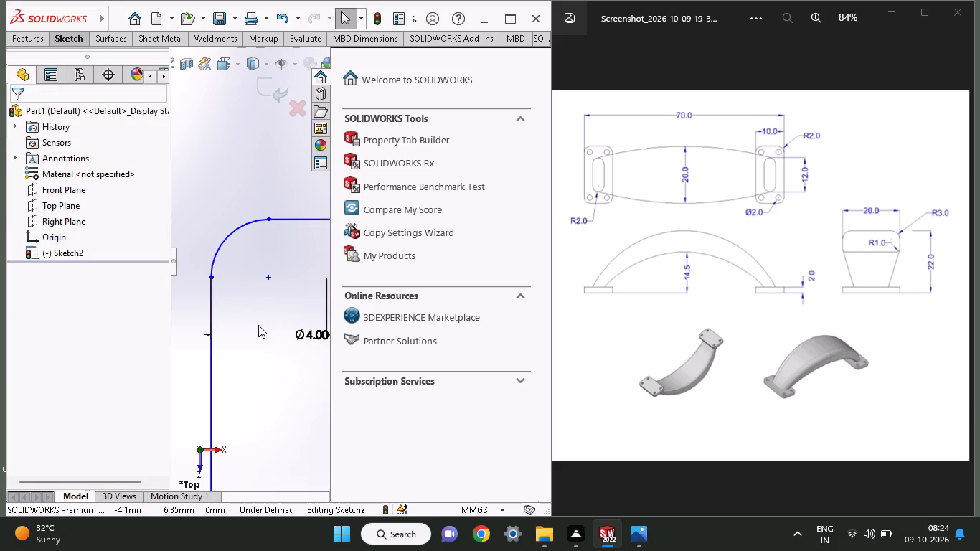
Sketch a circle about 1.55 mm in diameter inside the foot outline near its lower-left corner.
scroll(258, 325, "up", 7, "ctrl")
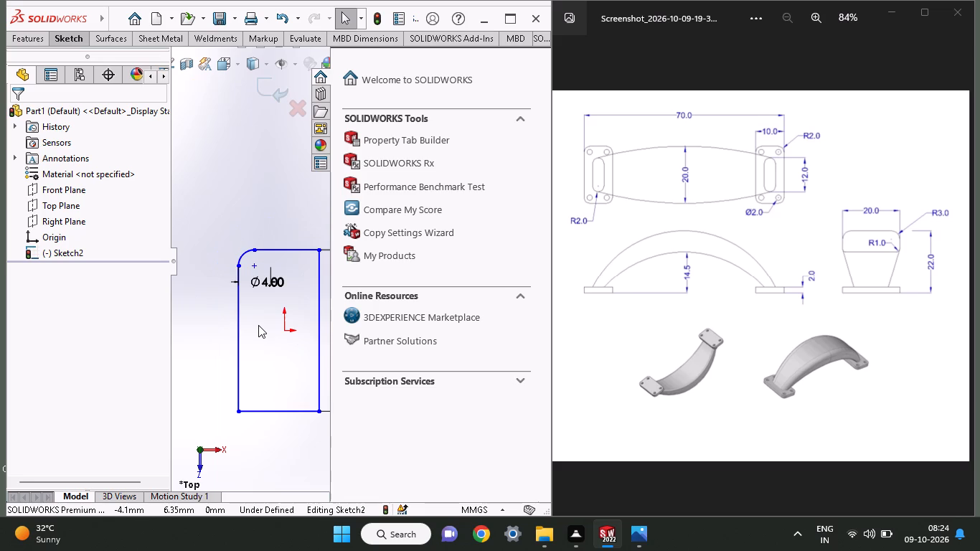
scroll(258, 325, "up", 1, "ctrl")
scroll(251, 376, "down", 4, "ctrl")
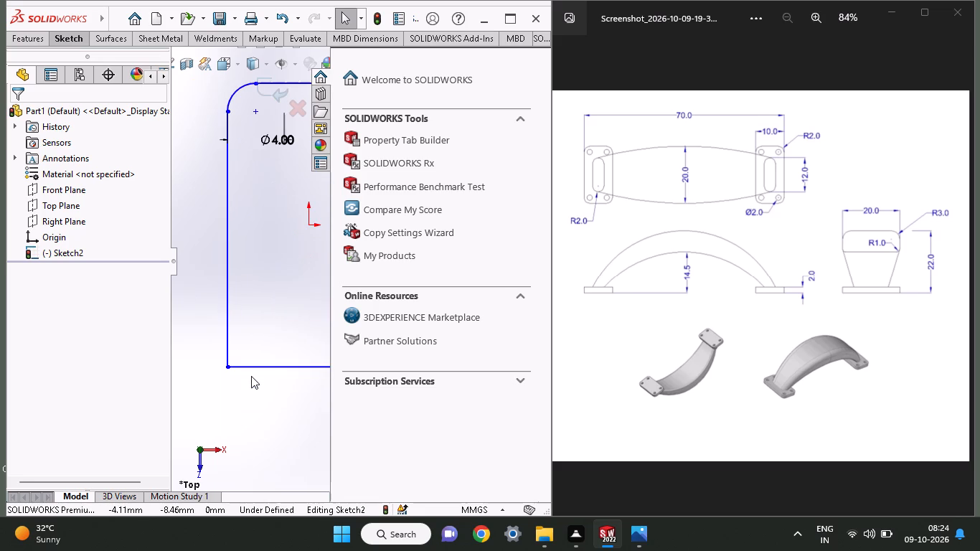
scroll(235, 354, "down", 6, "ctrl")
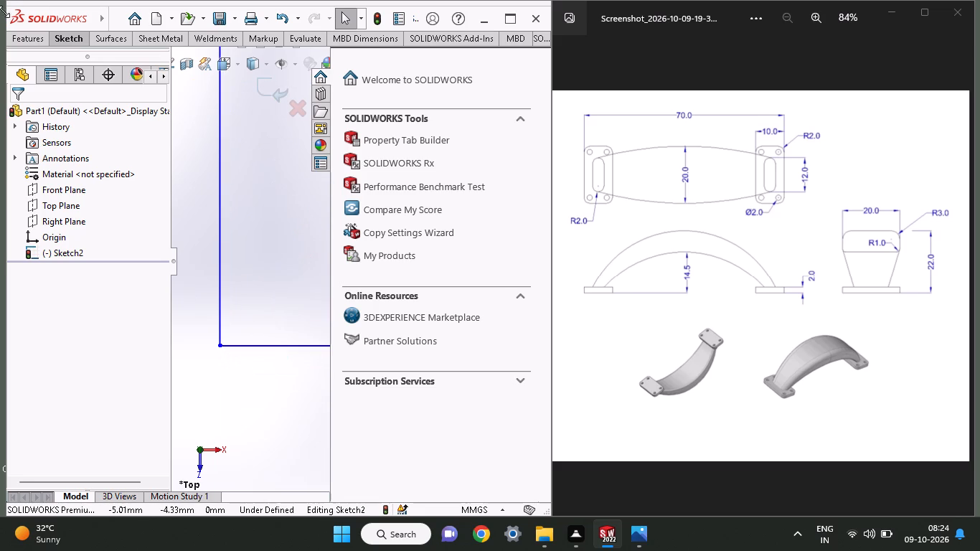
left_click(67, 41)
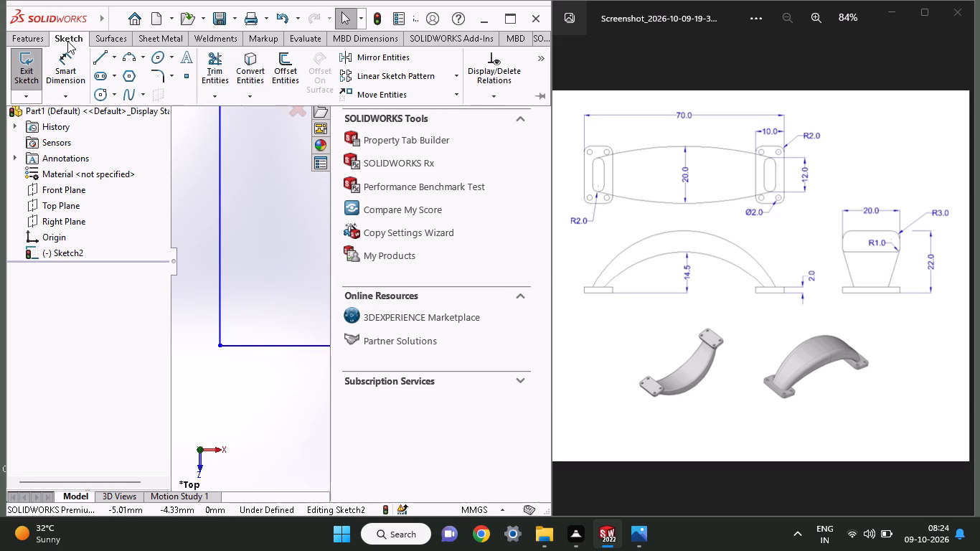
left_click(96, 88)
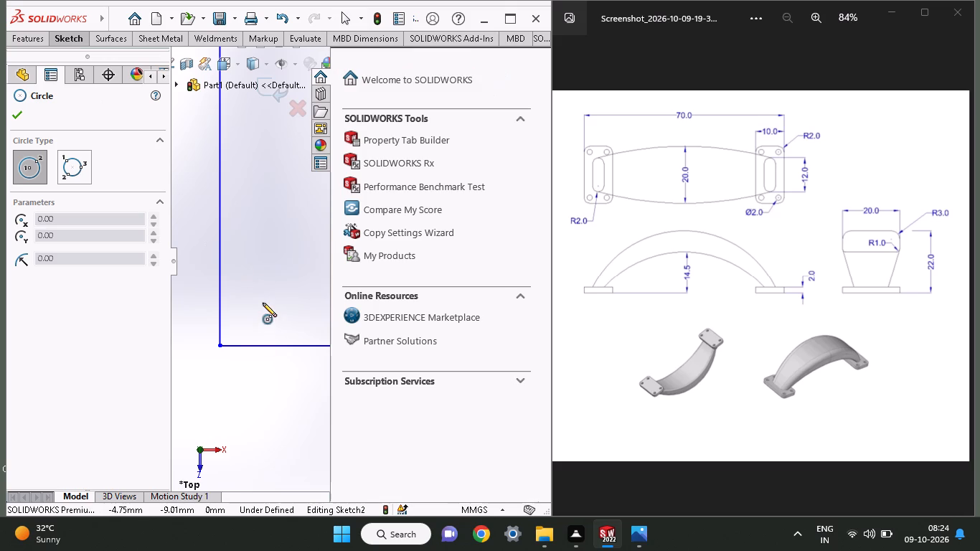
left_click(278, 288)
left_click(307, 270)
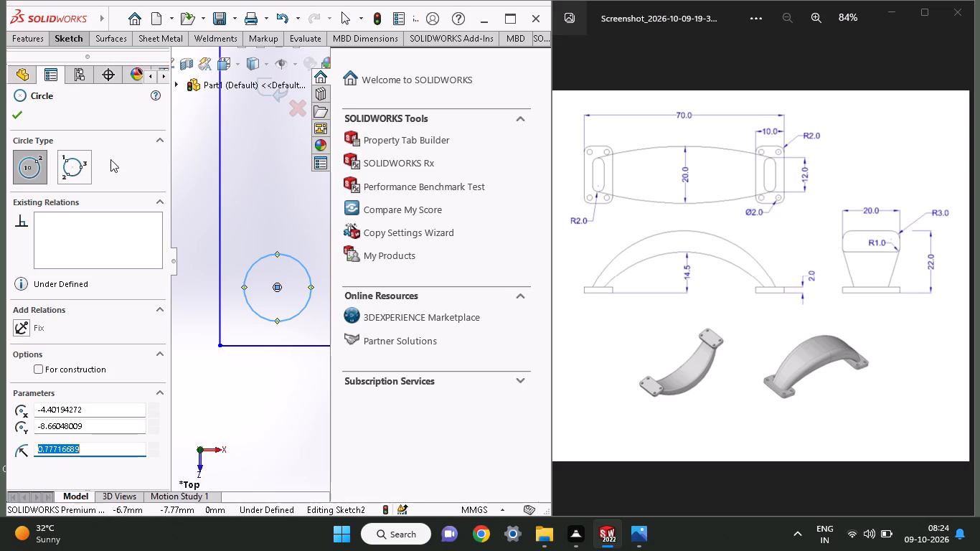
Dimension the lower-left corner circle's diameter as 4 mm.
left_click(69, 37)
left_click(67, 68)
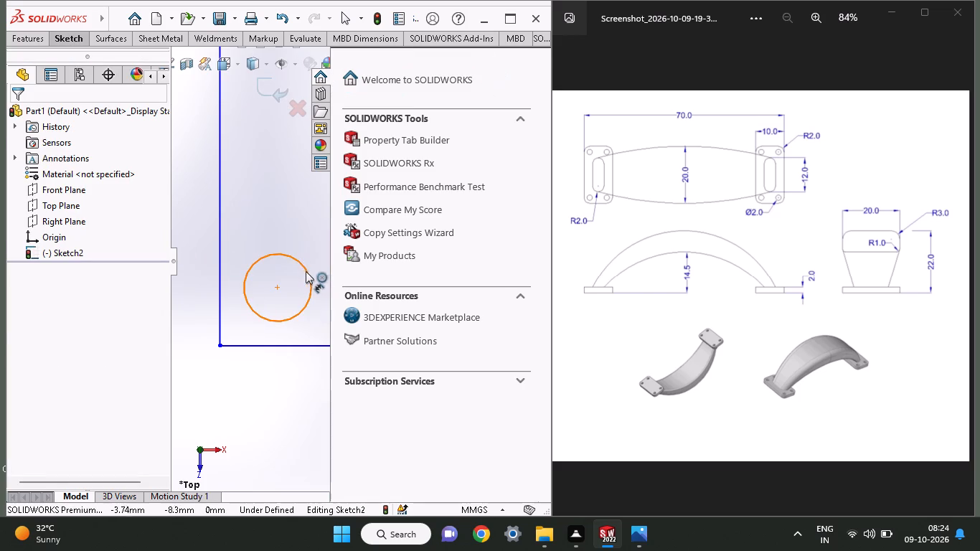
left_click(303, 270)
left_click(293, 212)
key("4")
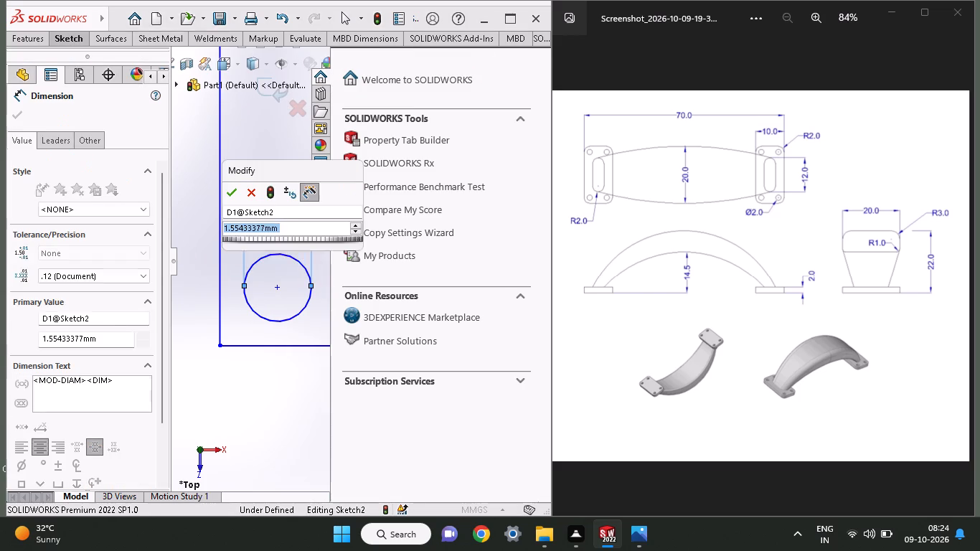
key("Return")
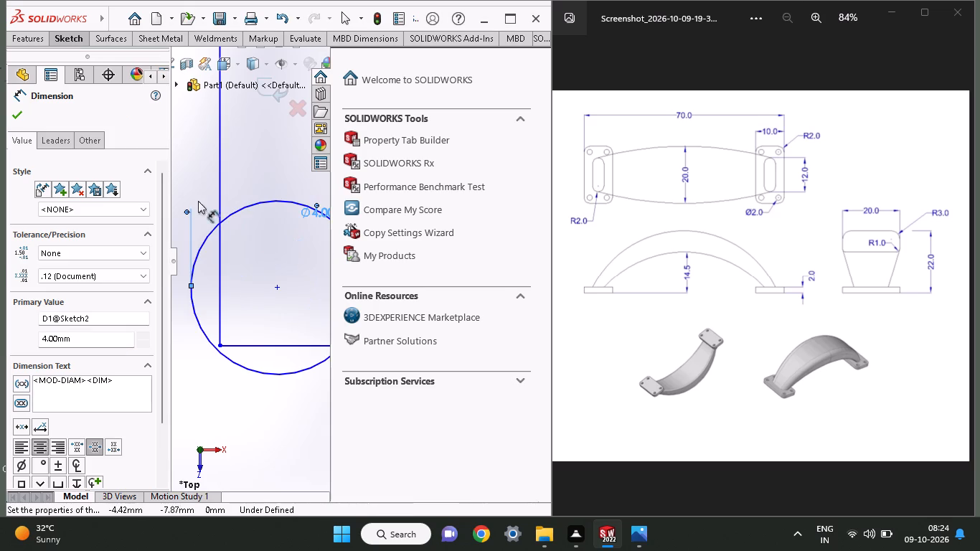
left_click(22, 112)
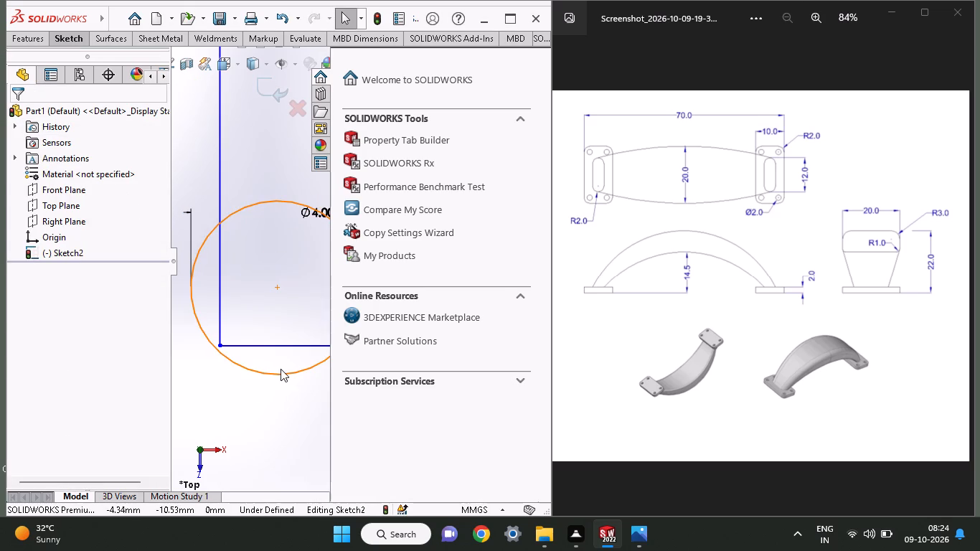
Make the lower-left corner circle tangent to the foot outline's bottom line.
left_click(274, 346, "shift")
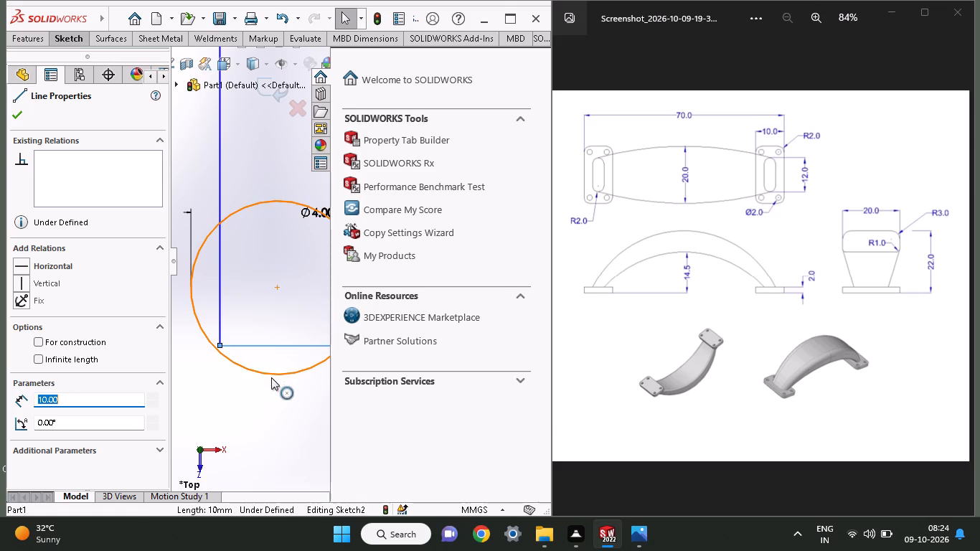
left_click(271, 377, "shift")
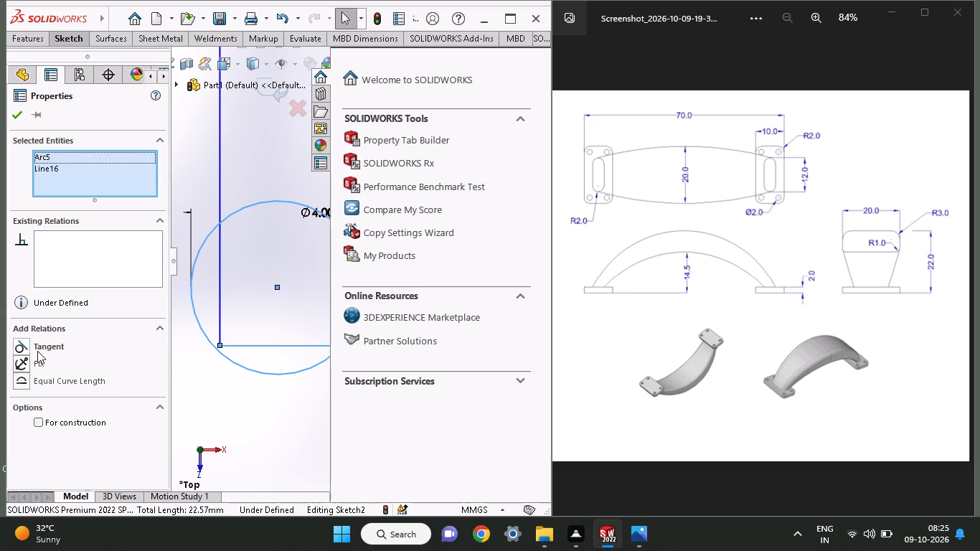
left_click(37, 351)
left_click(13, 116)
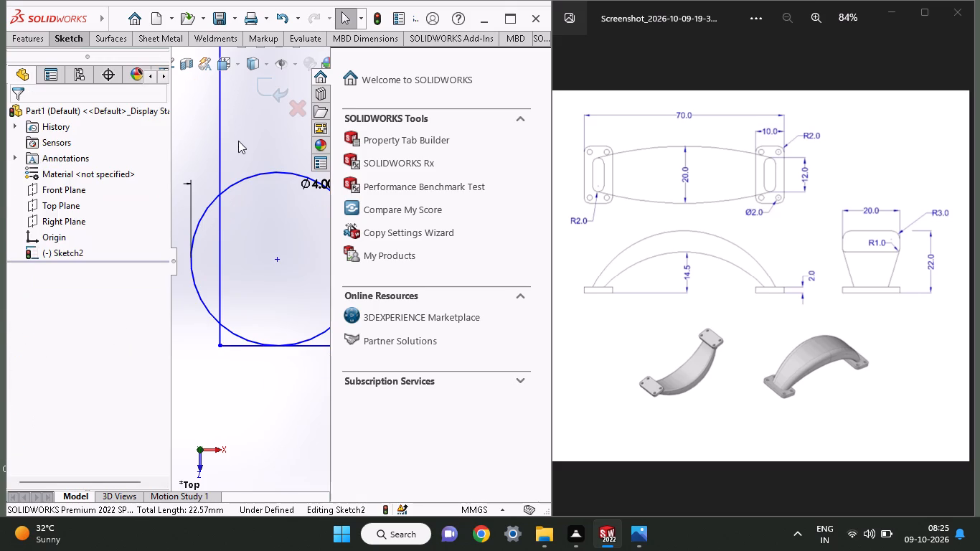
Make the lower-left corner circle tangent to the foot outline's left vertical line.
left_click(219, 151)
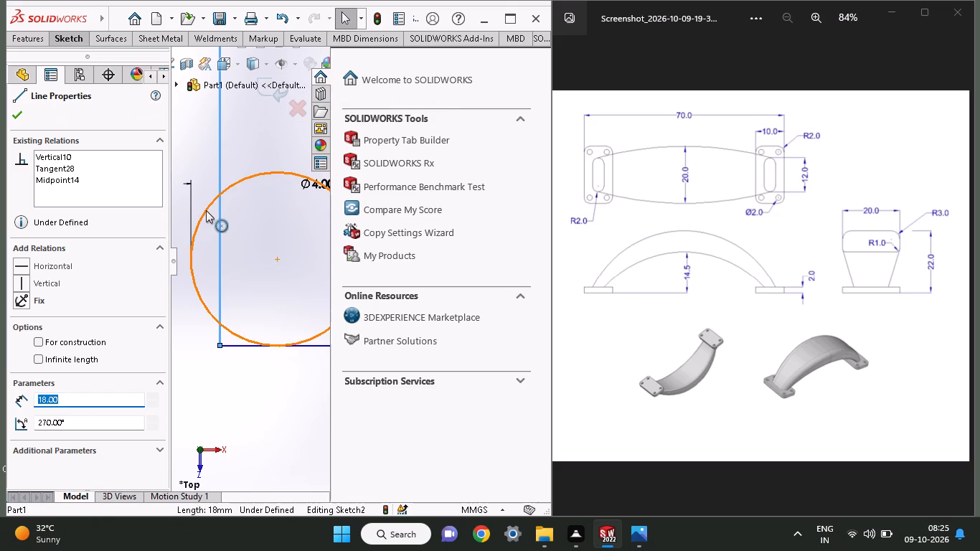
left_click(206, 214, "shift")
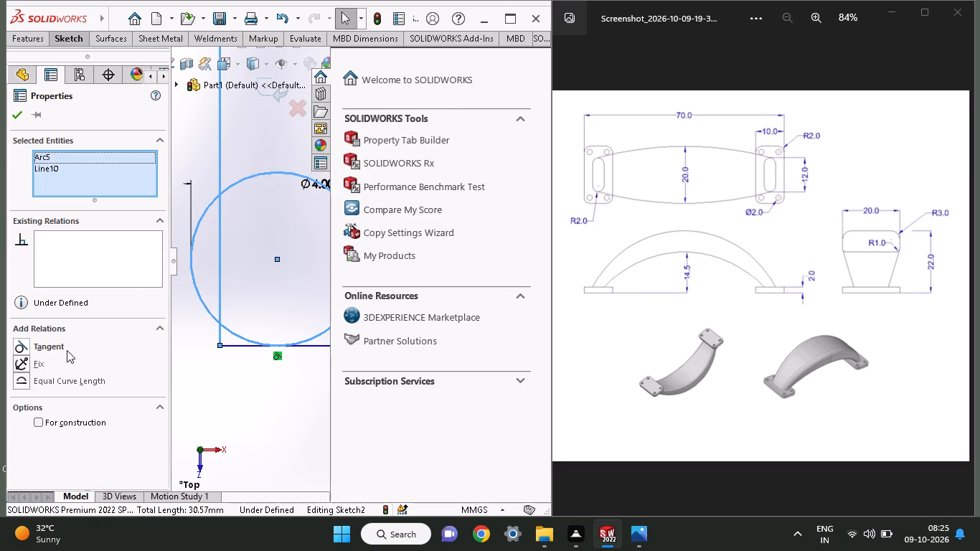
left_click(67, 350)
left_click(10, 120)
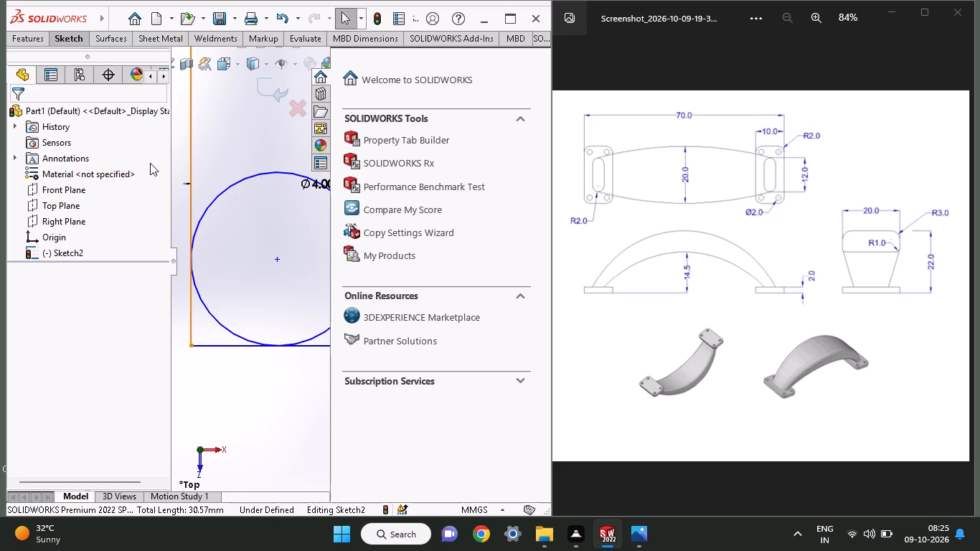
Trim the outline ends and the inner part of the circle at the foot outline's lower-left corner, leaving a rounded corner.
left_click(58, 34)
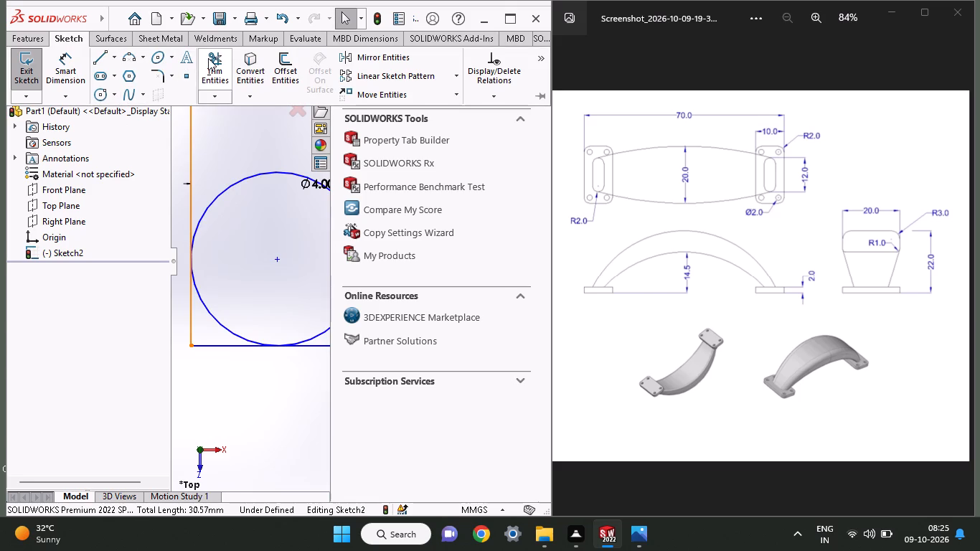
left_click(208, 58)
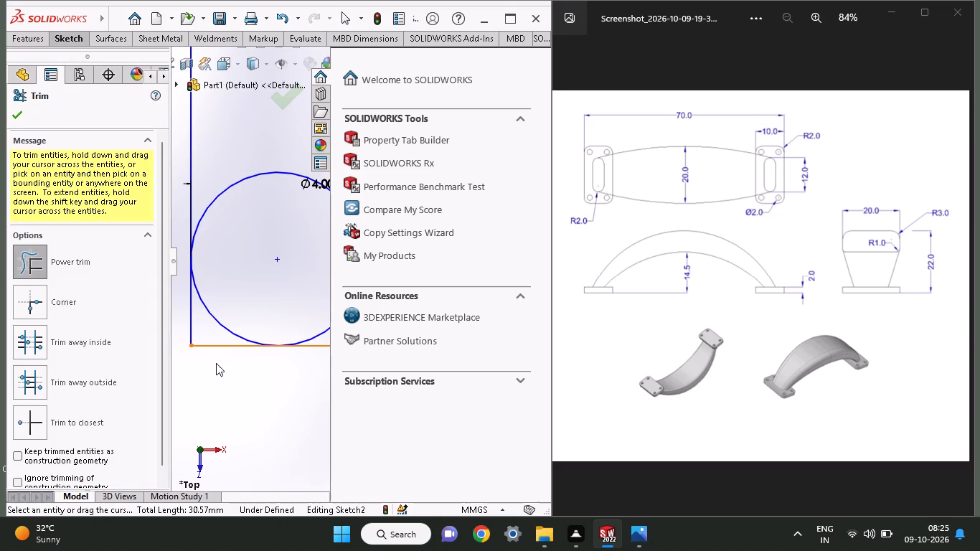
left_click_drag(216, 363, 209, 330)
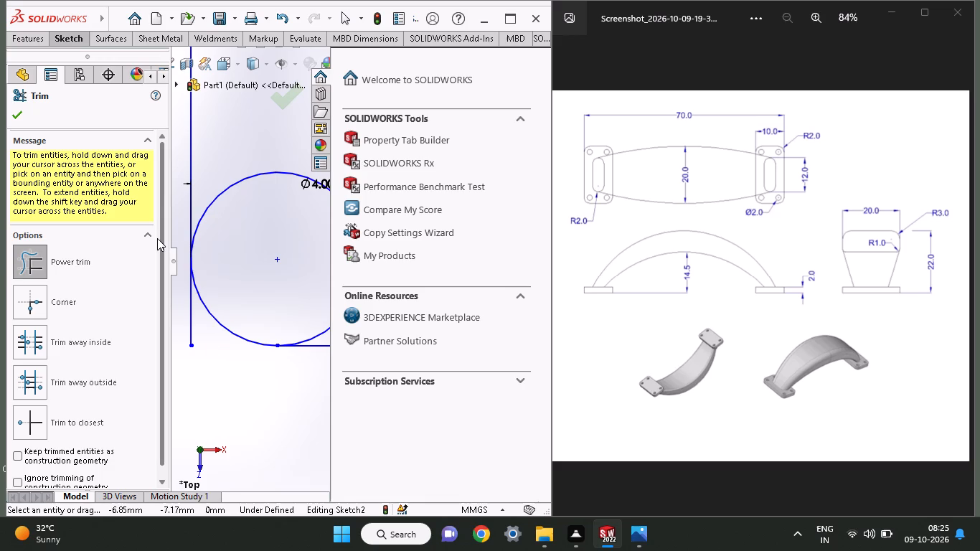
left_click(14, 116)
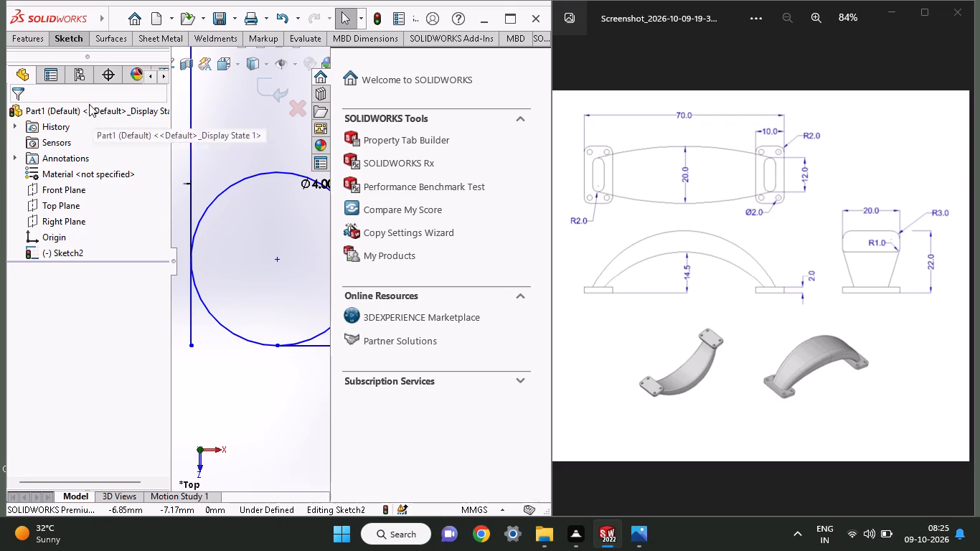
left_click(75, 42)
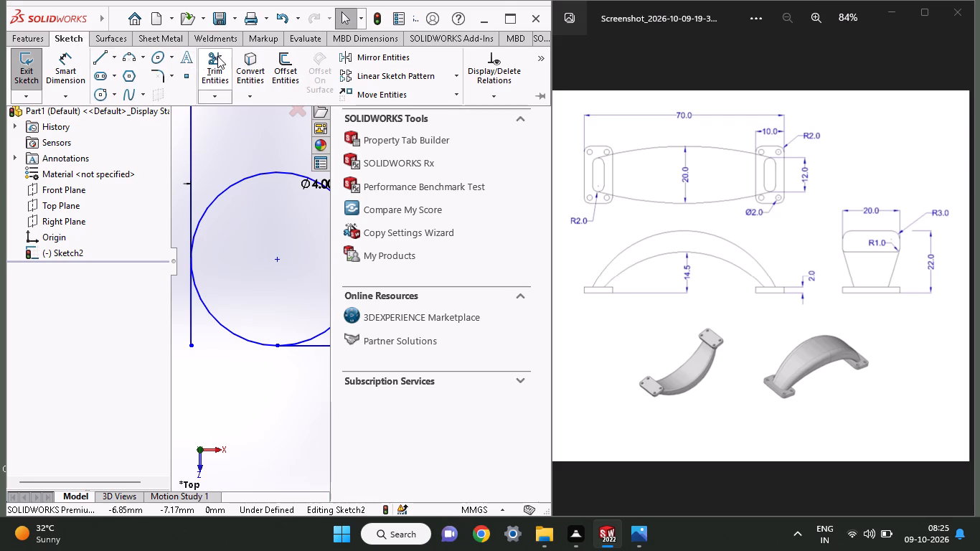
left_click(217, 56)
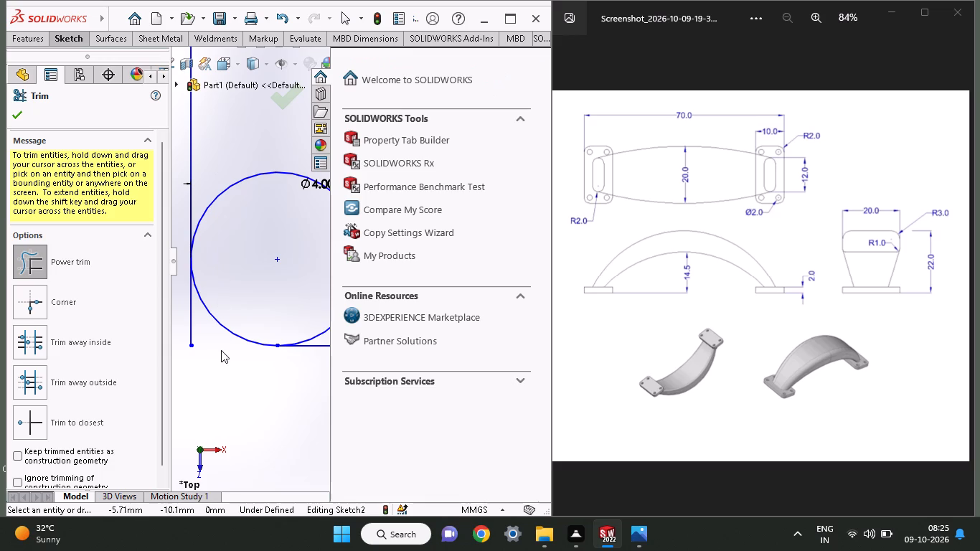
left_click_drag(221, 350, 190, 316)
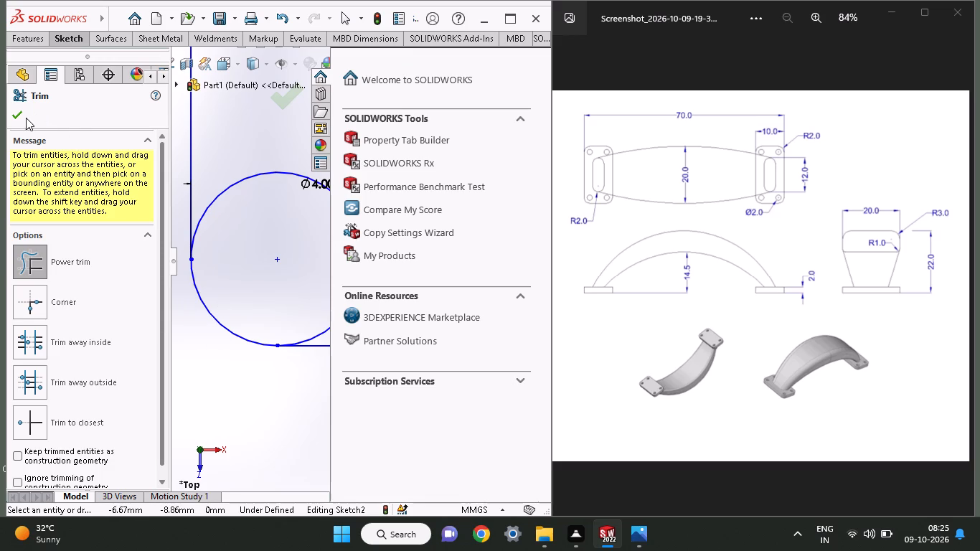
left_click(25, 118)
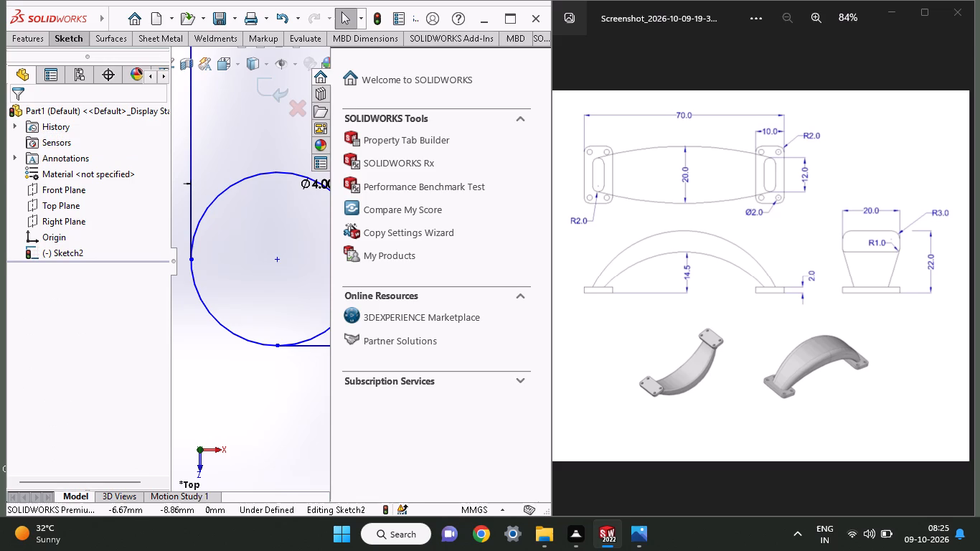
left_click(81, 33)
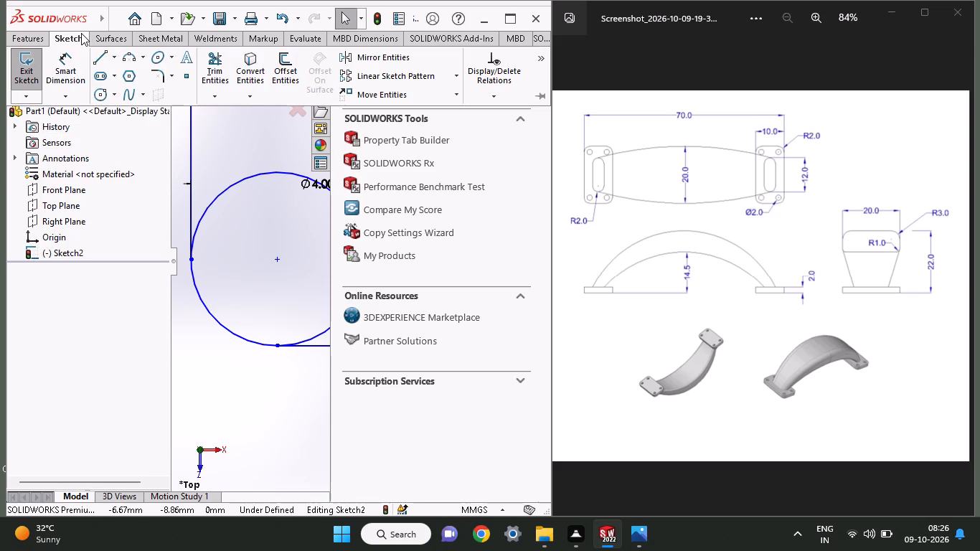
left_click(217, 63)
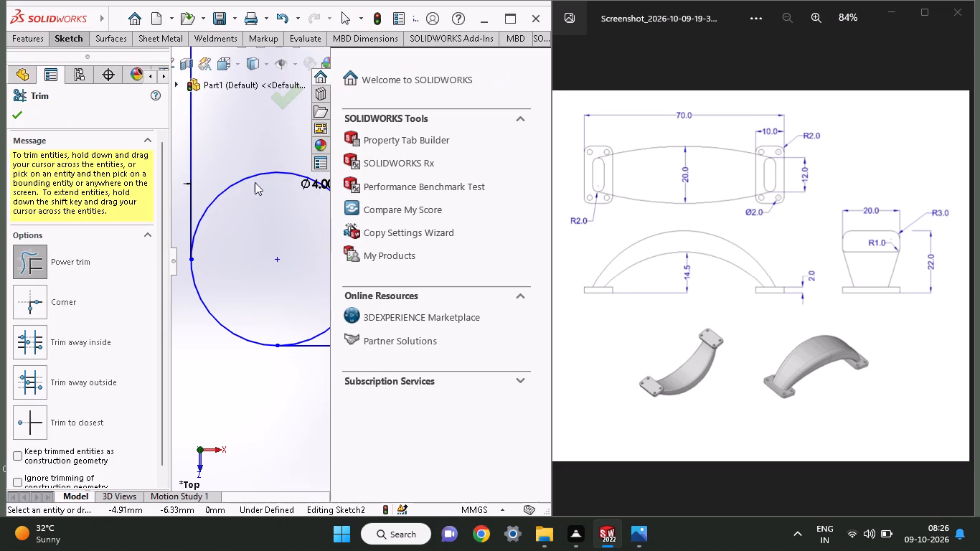
left_click_drag(251, 166, 254, 217)
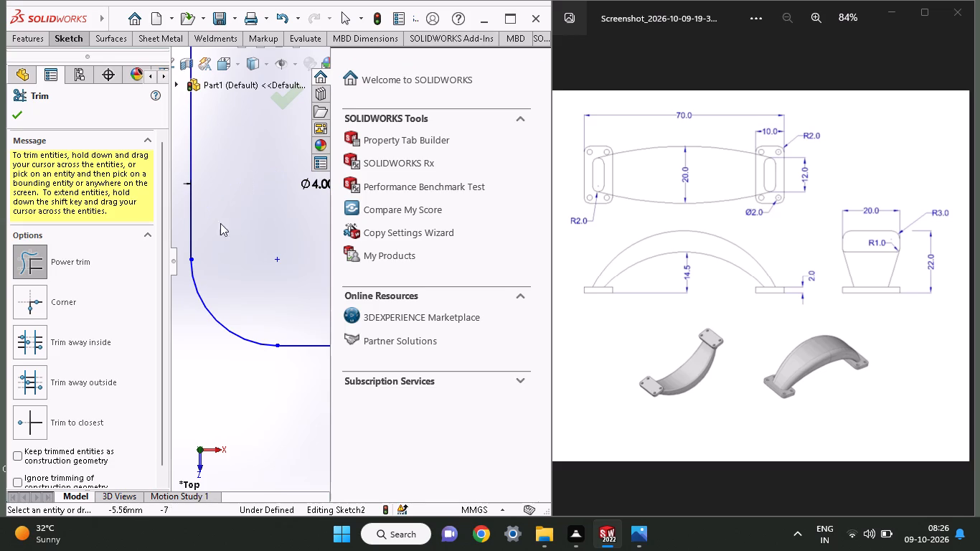
left_click(22, 118)
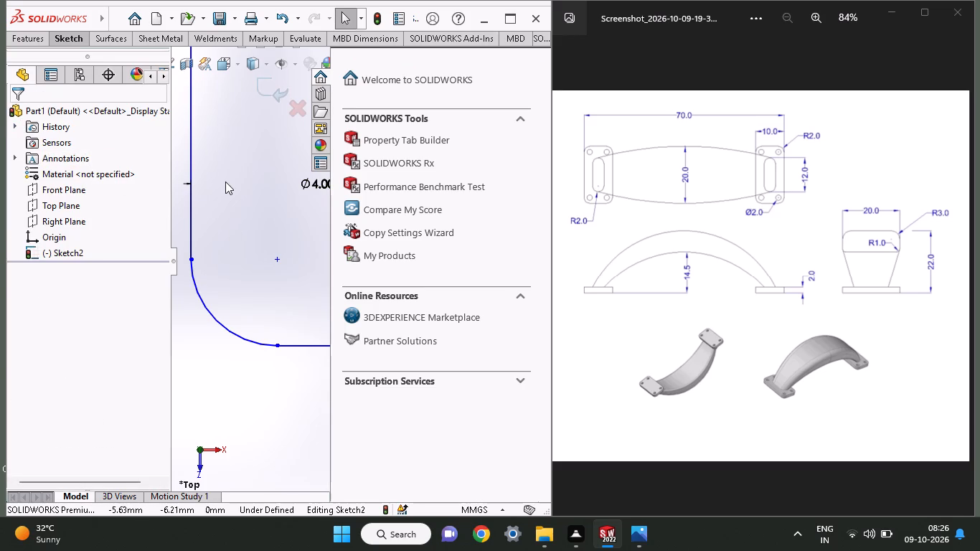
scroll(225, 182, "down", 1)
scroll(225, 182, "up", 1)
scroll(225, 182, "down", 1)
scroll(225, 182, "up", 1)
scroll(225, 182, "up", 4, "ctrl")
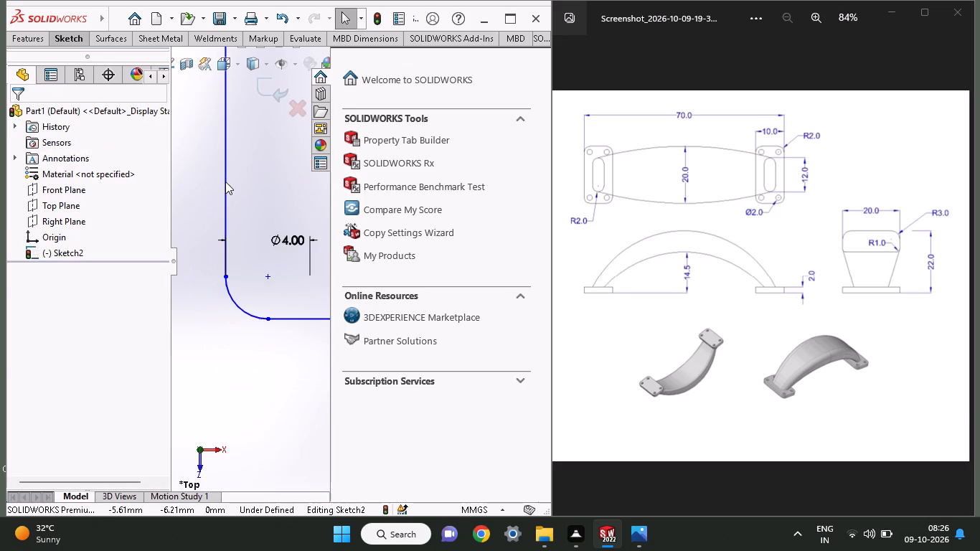
Sketch a circle of about 2.04 mm radius inside the foot outline near its lower-right corner.
scroll(225, 182, "up", 4, "ctrl")
scroll(302, 249, "up", 3, "ctrl")
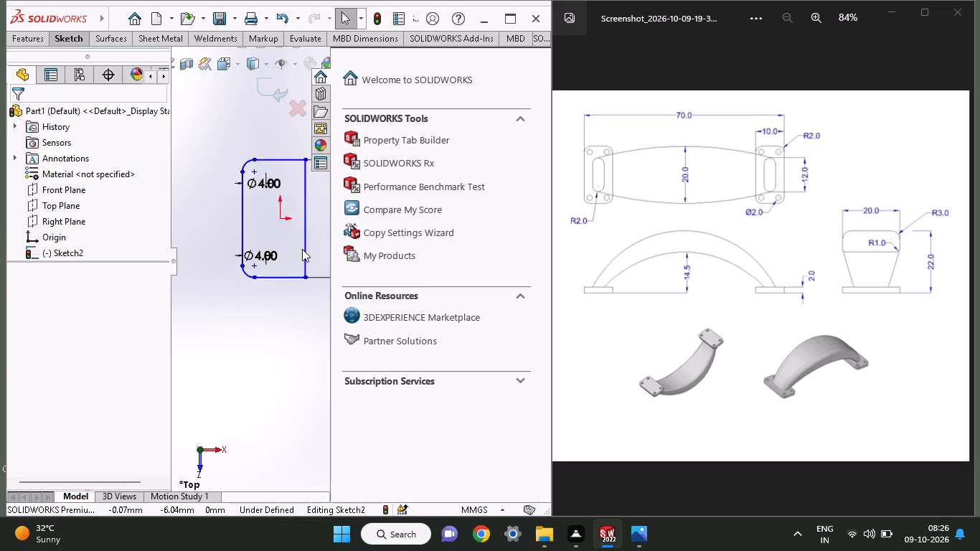
scroll(302, 249, "up", 2, "ctrl")
scroll(302, 249, "down", 7, "ctrl")
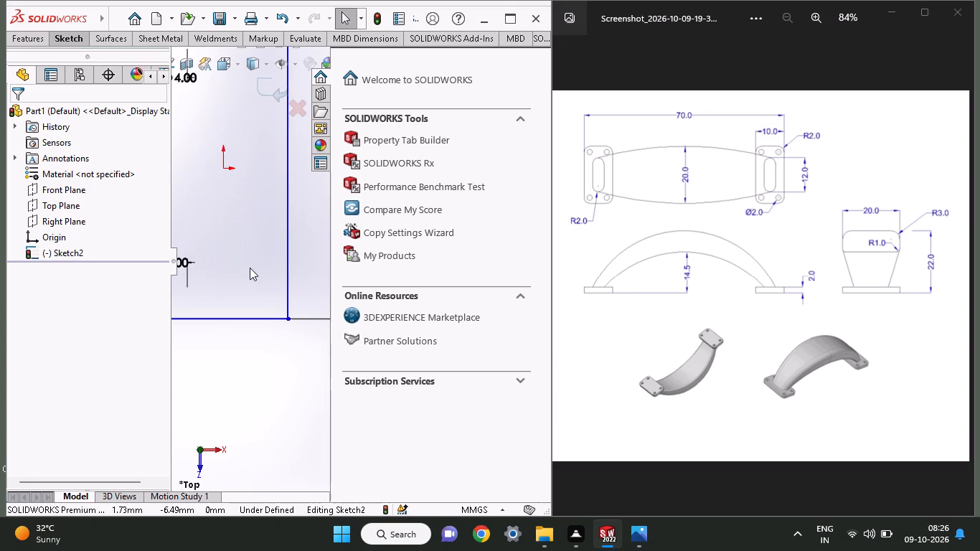
scroll(250, 268, "down", 3, "ctrl")
scroll(250, 268, "up", 4, "ctrl")
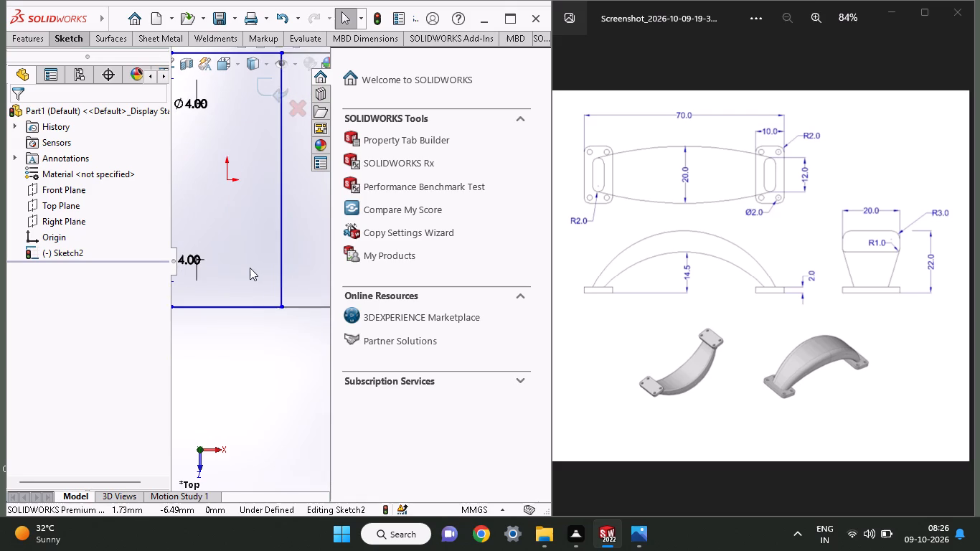
scroll(250, 268, "down", 4, "ctrl")
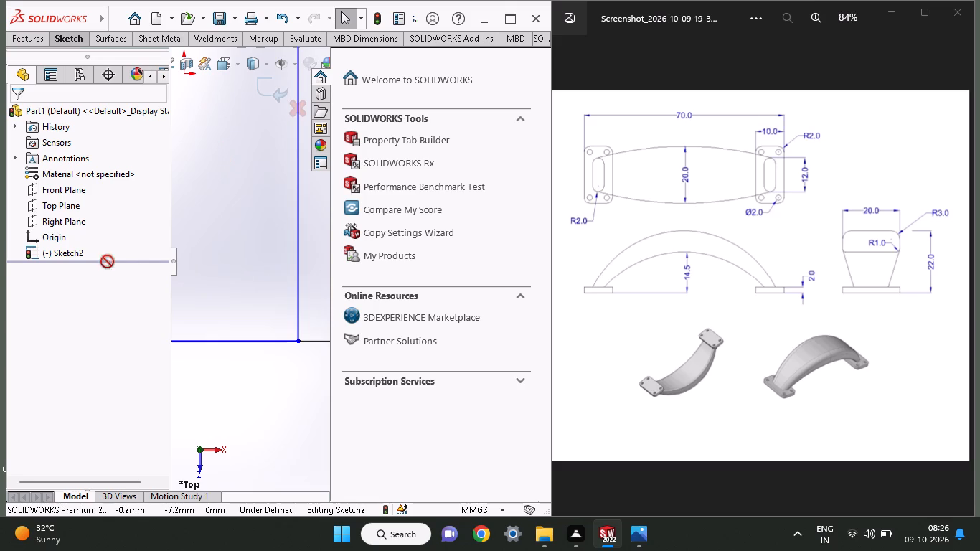
left_click(58, 36)
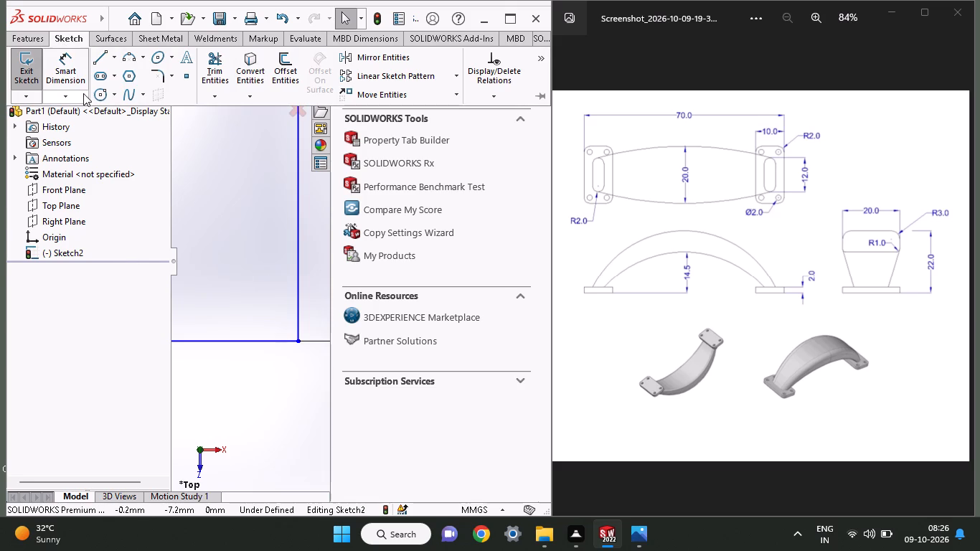
left_click(103, 90)
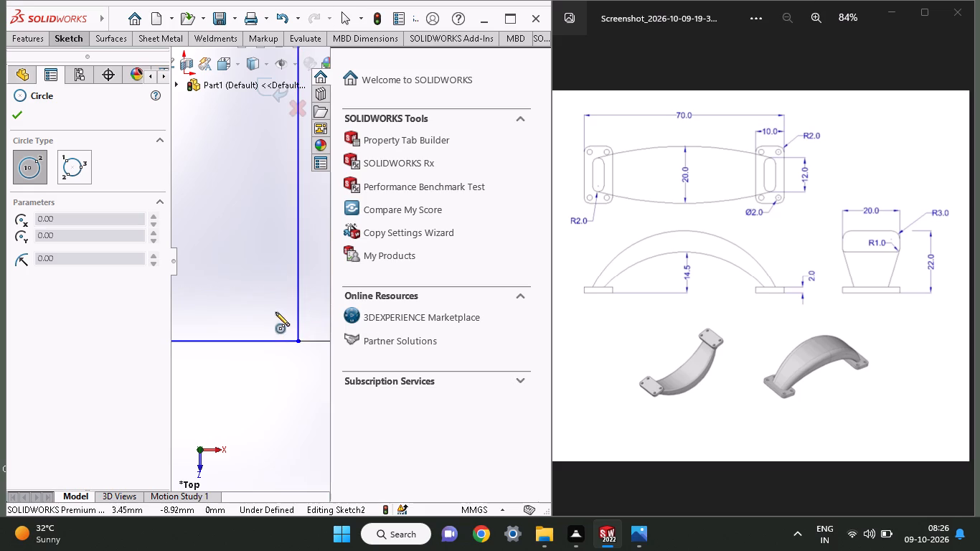
left_click(227, 273)
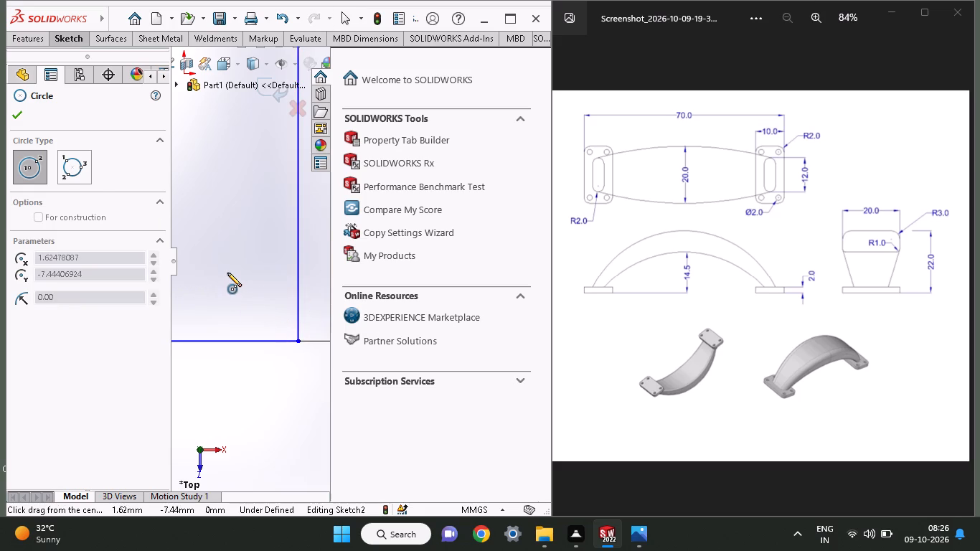
left_click(259, 228)
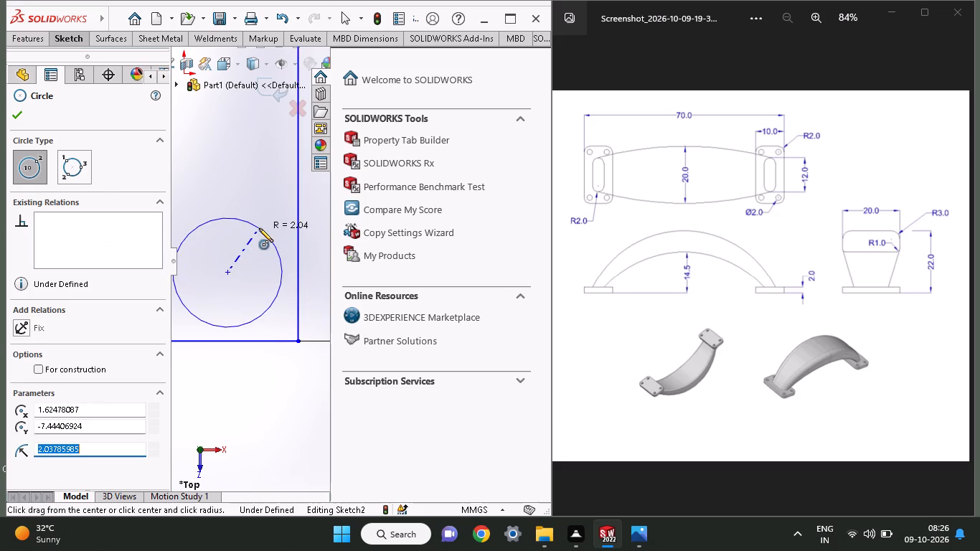
Dimension the lower-right corner circle's diameter as 4 mm.
left_click(66, 32)
left_click(66, 70)
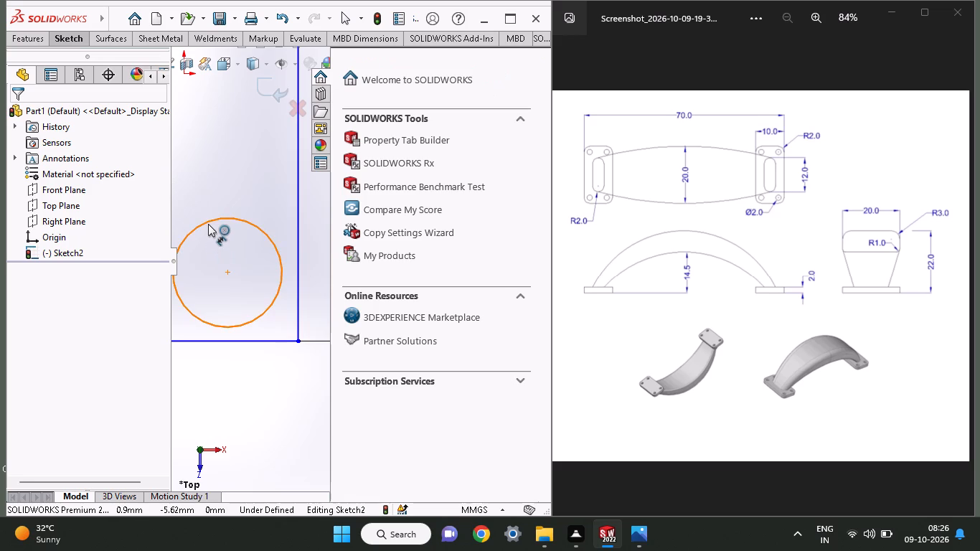
left_click(208, 224)
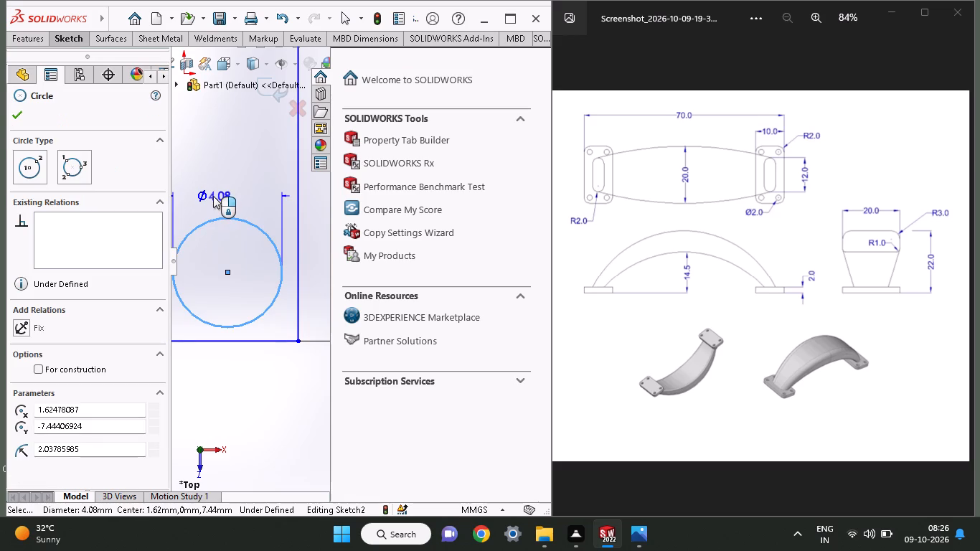
left_click(213, 196)
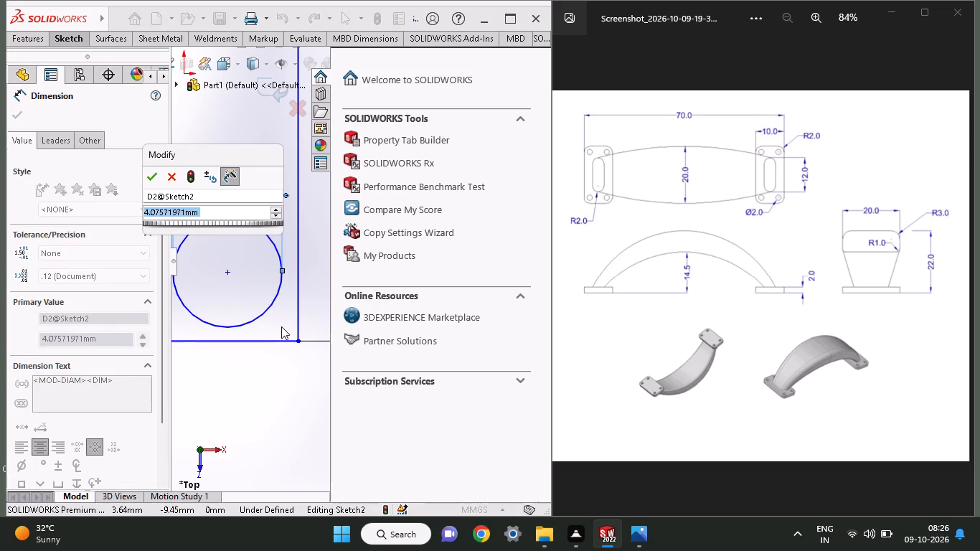
key("4")
key("Return")
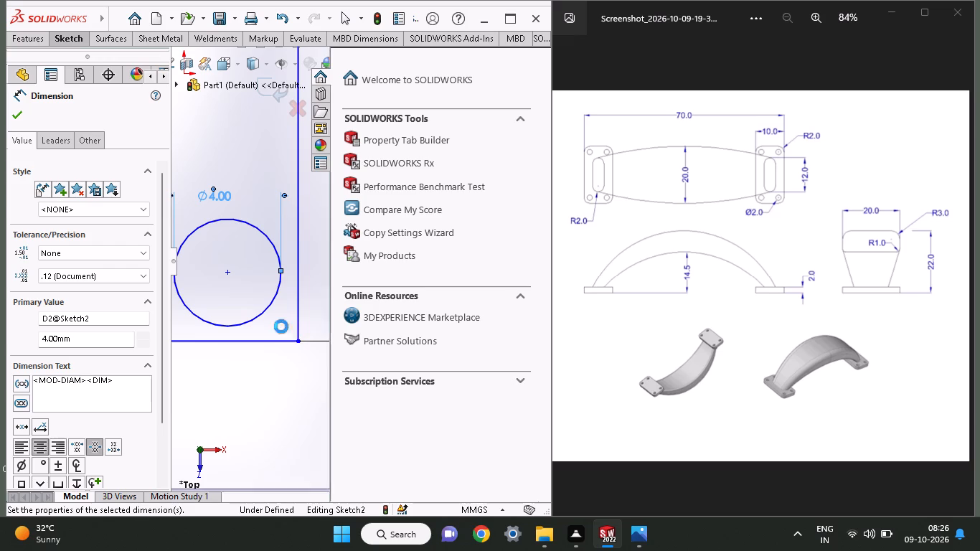
left_click(22, 112)
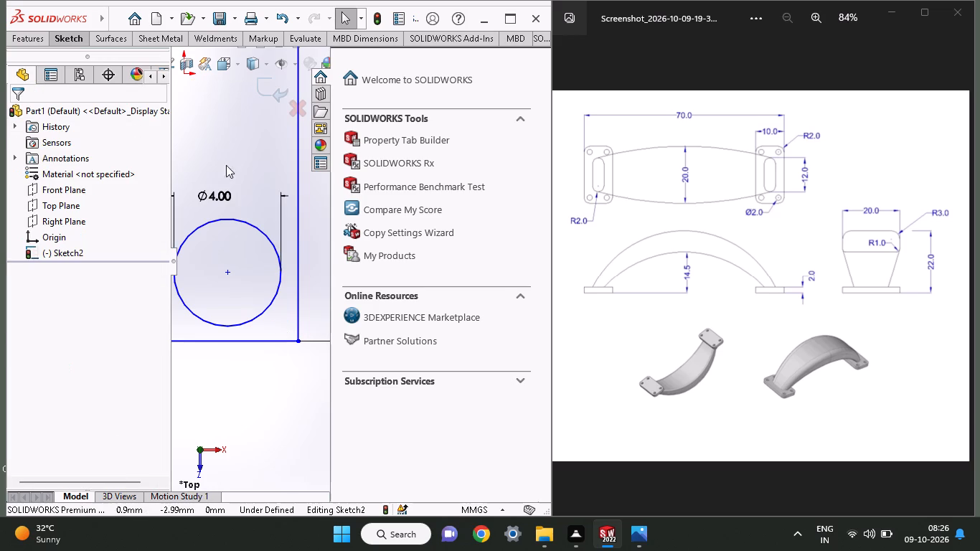
Make the lower-right corner circle tangent to the foot outline's right vertical line.
left_click(297, 314, "shift")
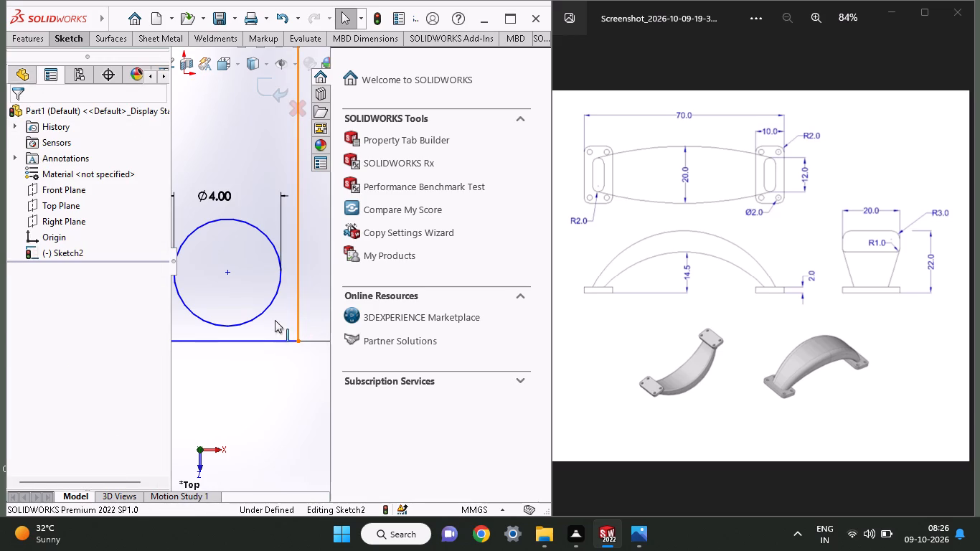
left_click(259, 311, "shift")
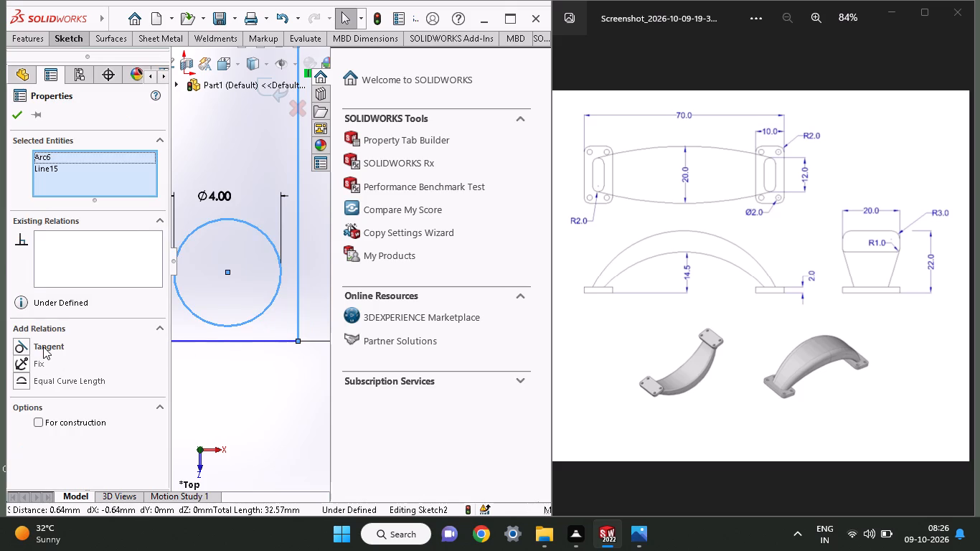
left_click(43, 347)
left_click(16, 119)
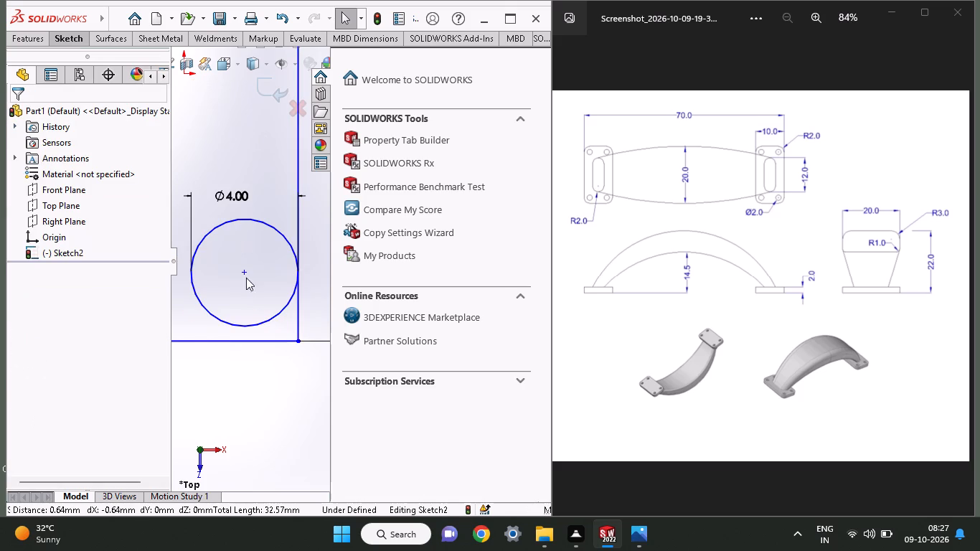
Make the lower-right corner circle tangent to the foot outline's bottom line.
left_click(246, 341)
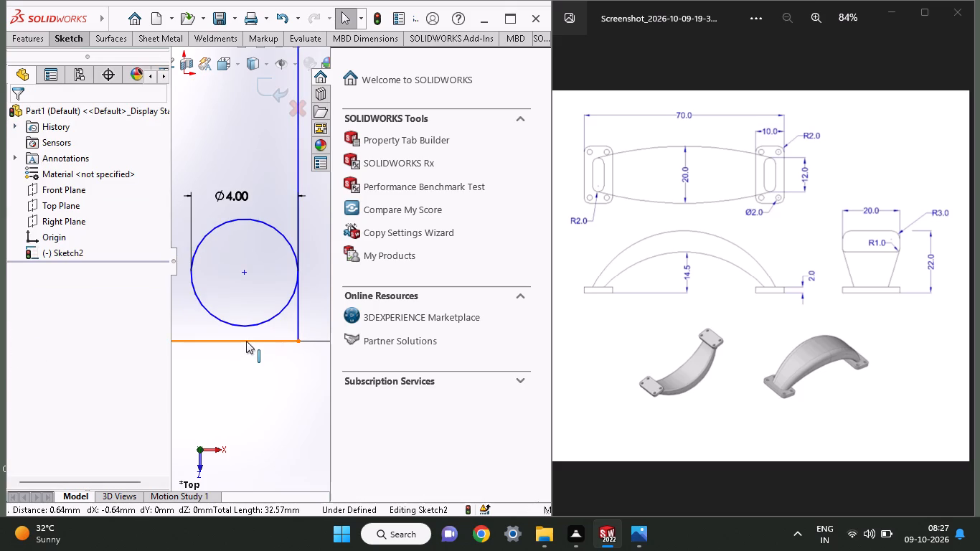
left_click(248, 328, "shift")
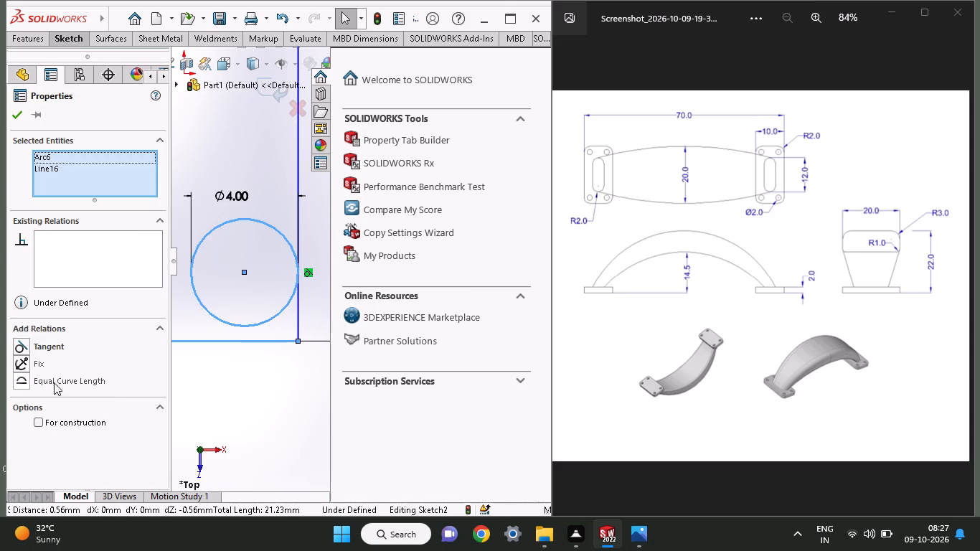
left_click(39, 349)
left_click(20, 118)
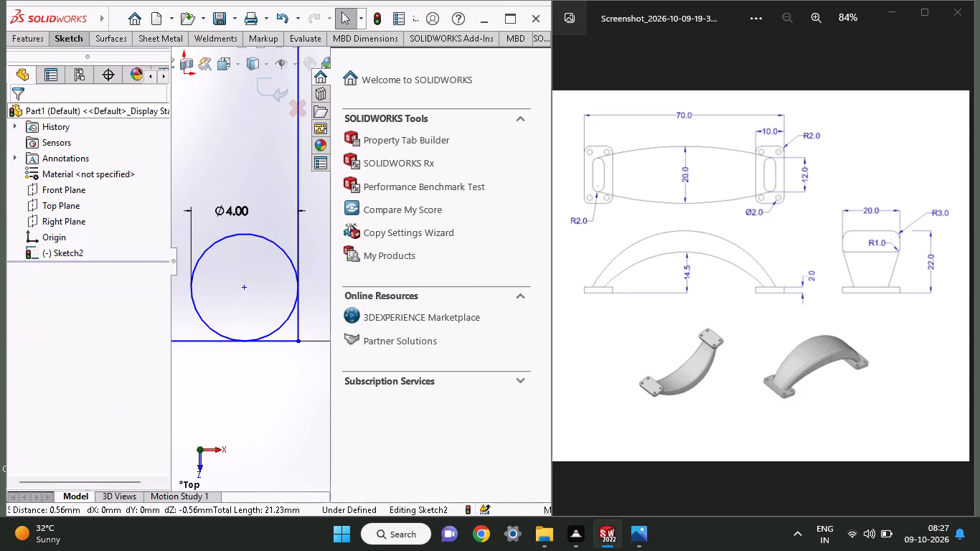
Trim the inner part of the circle and the outline ends at the foot outline's lower-right corner, leaving a rounded corner.
left_click(69, 42)
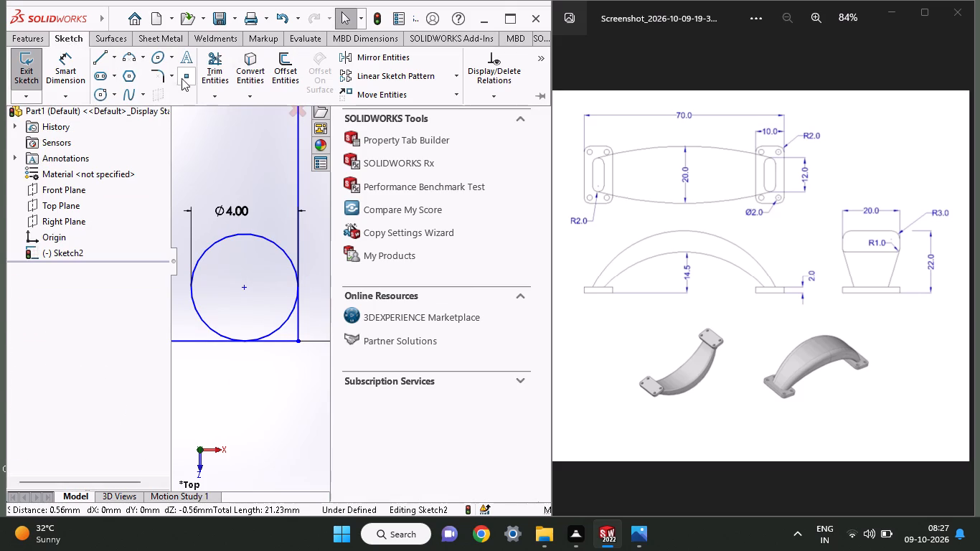
left_click(216, 60)
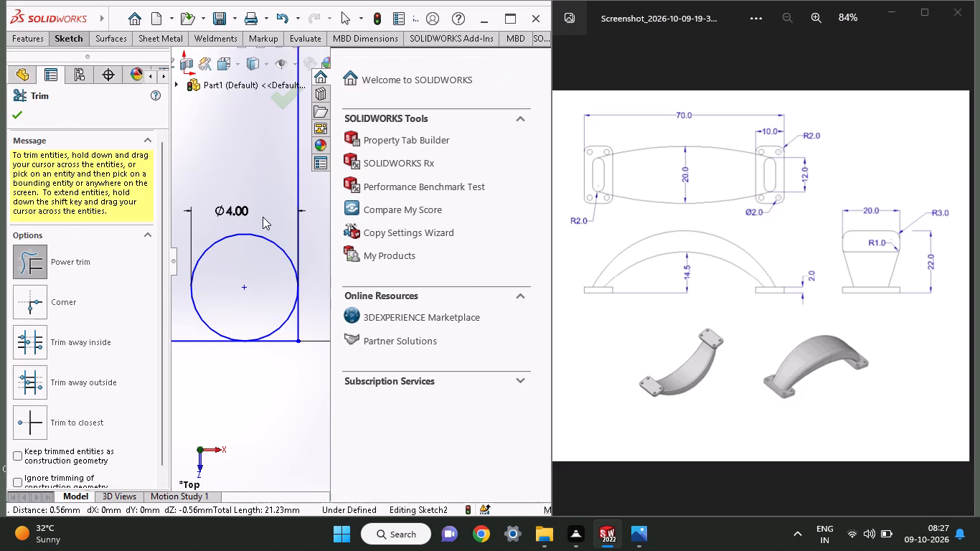
left_click_drag(263, 217, 243, 267)
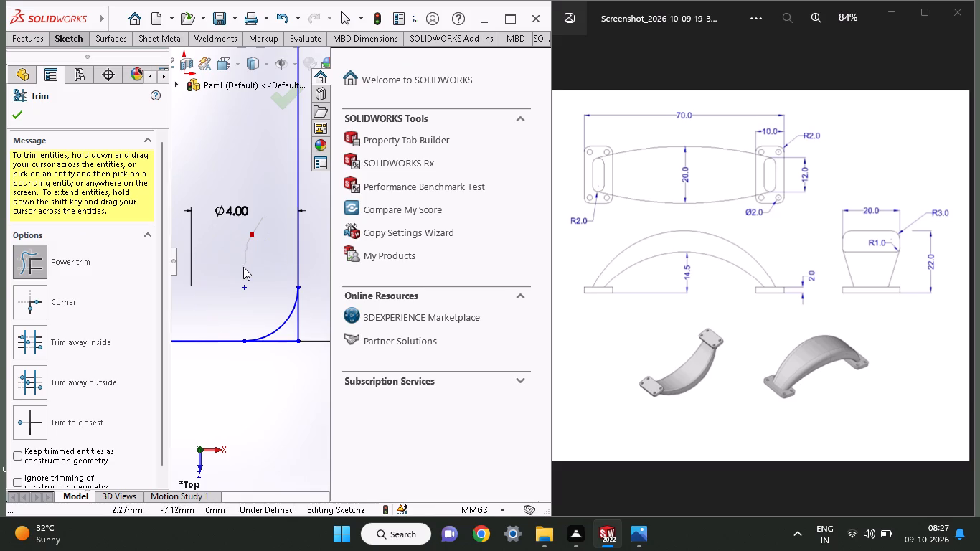
left_click_drag(243, 267, 237, 279)
left_click_drag(277, 354, 279, 342)
left_click_drag(279, 342, 282, 335)
left_click(11, 116)
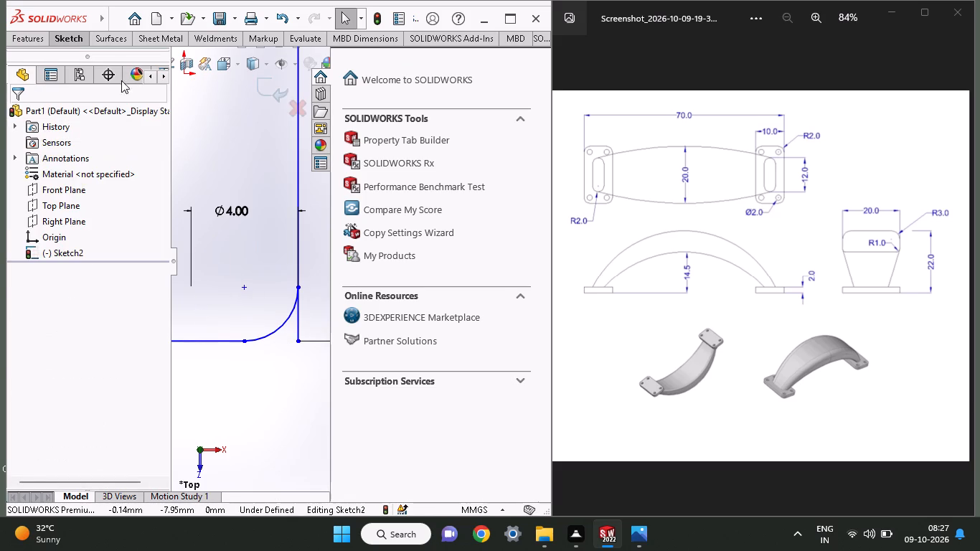
left_click(80, 43)
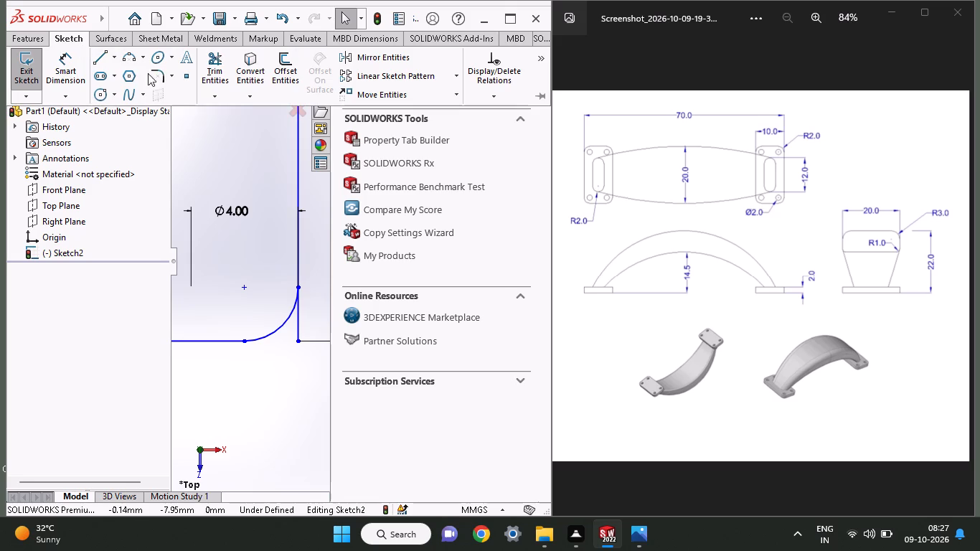
left_click(209, 58)
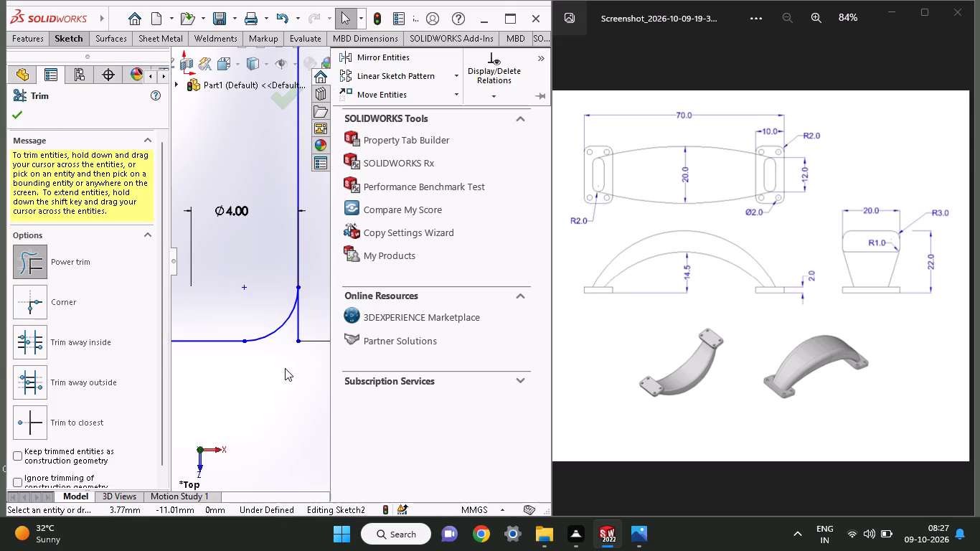
left_click_drag(278, 357, 282, 341)
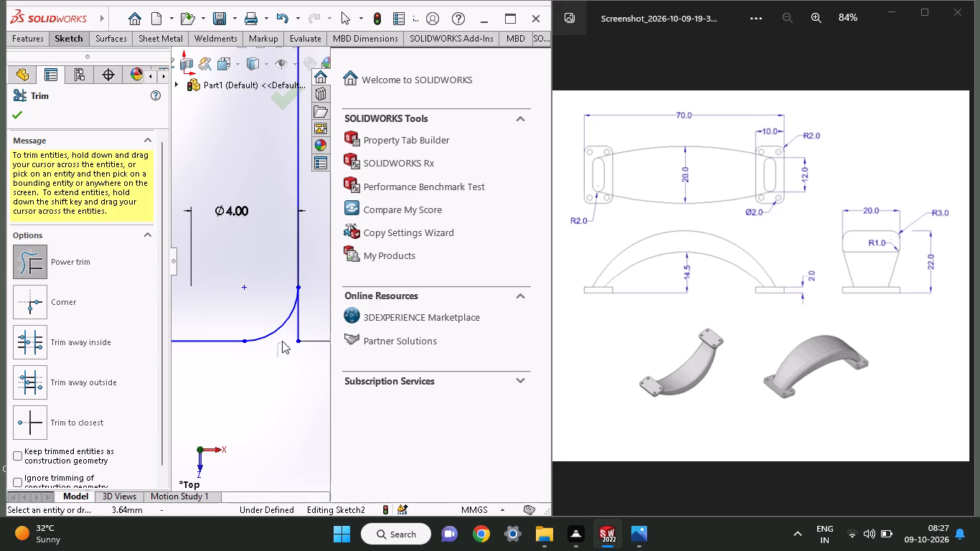
left_click_drag(282, 341, 308, 319)
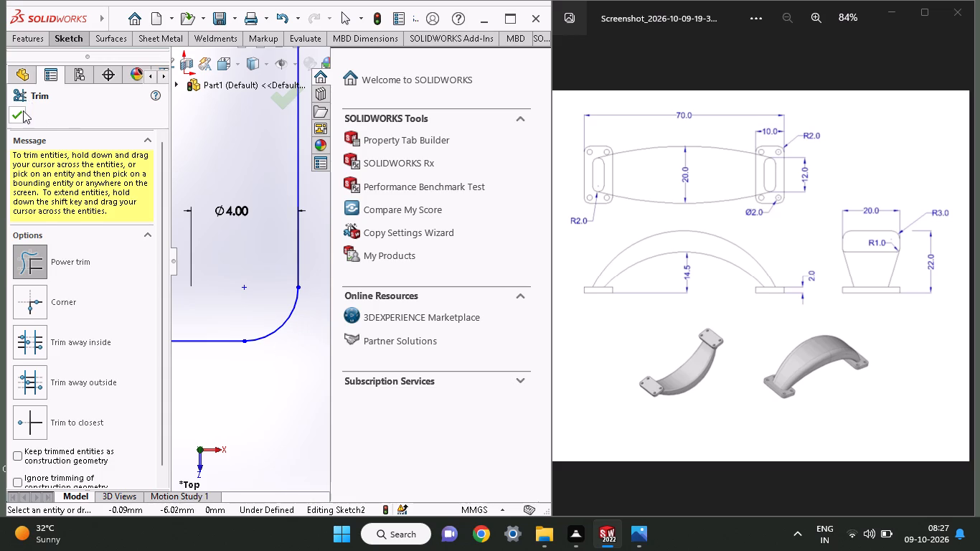
left_click(23, 110)
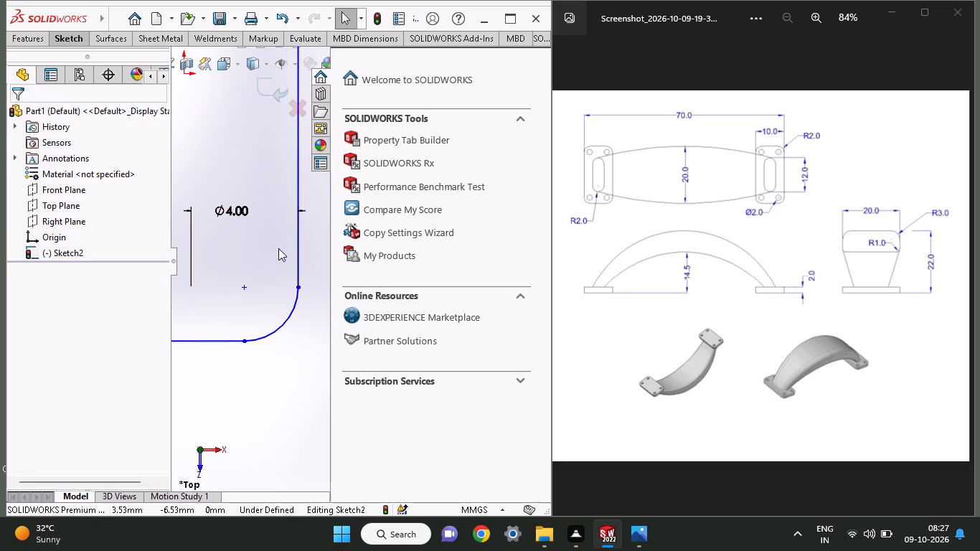
Sketch a circle of about 1.74 mm radius inside the foot outline's upper-right corner.
scroll(278, 248, "up", 4, "ctrl")
scroll(209, 210, "up", 3, "ctrl")
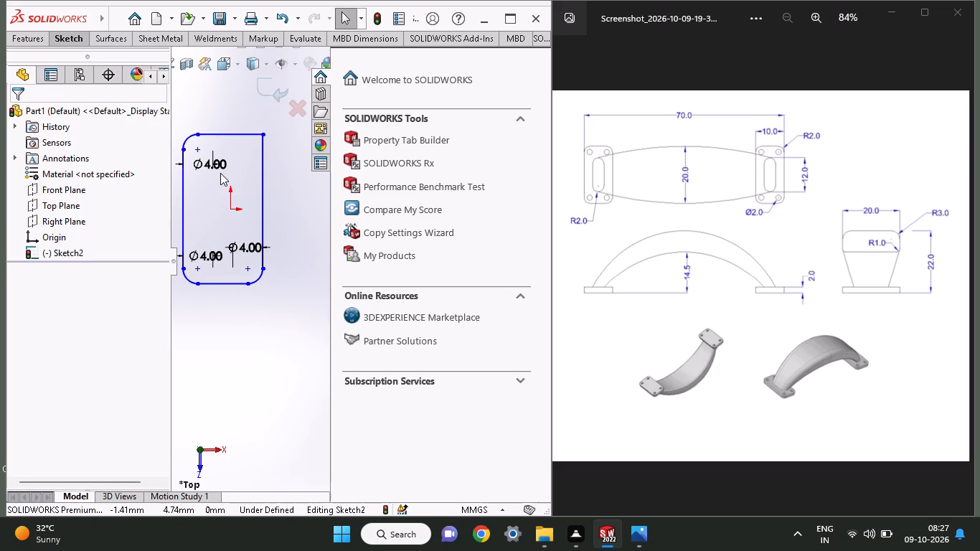
scroll(220, 173, "down", 4, "ctrl")
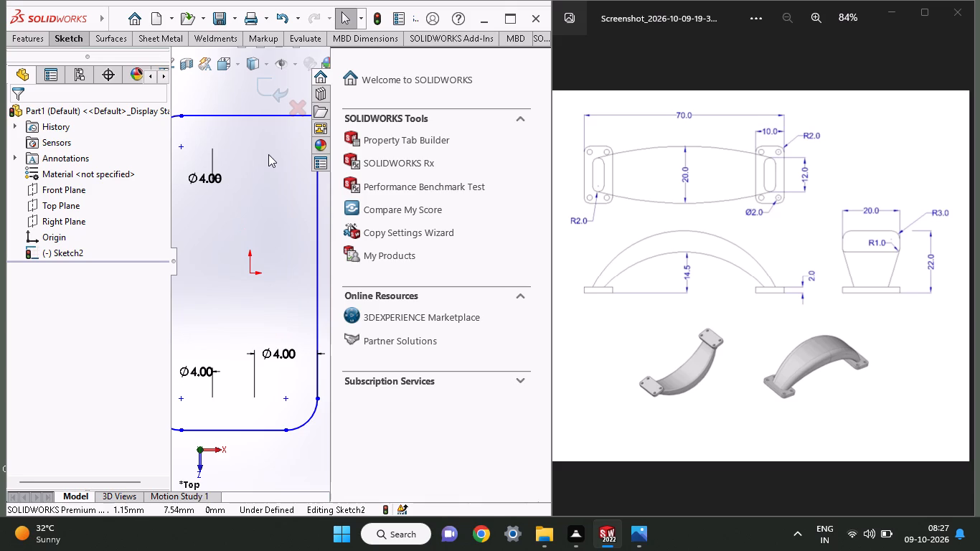
scroll(261, 149, "right", 1)
scroll(261, 149, "left", 1)
scroll(261, 149, "right", 1)
scroll(261, 149, "left", 1)
scroll(290, 179, "down", 2, "ctrl")
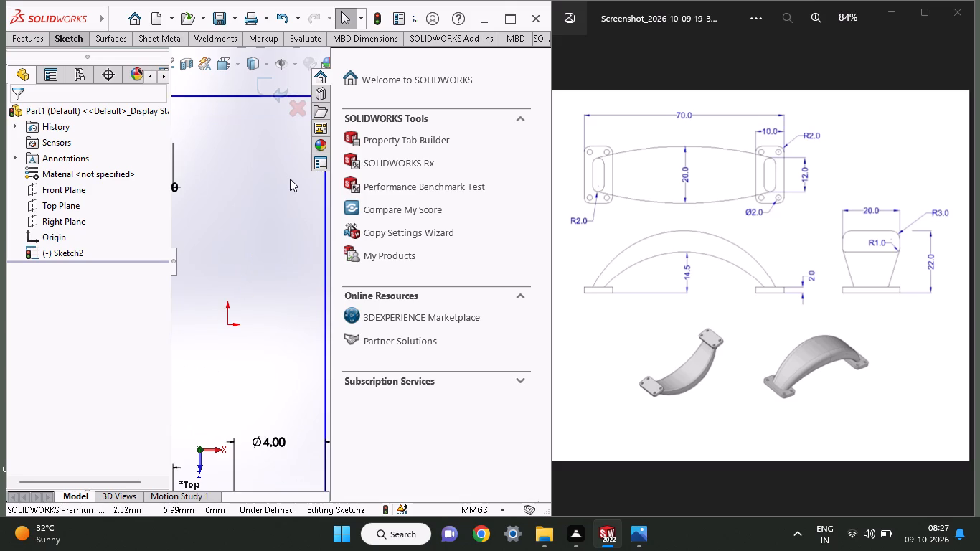
scroll(290, 179, "up", 5, "ctrl")
scroll(296, 176, "down", 4, "ctrl")
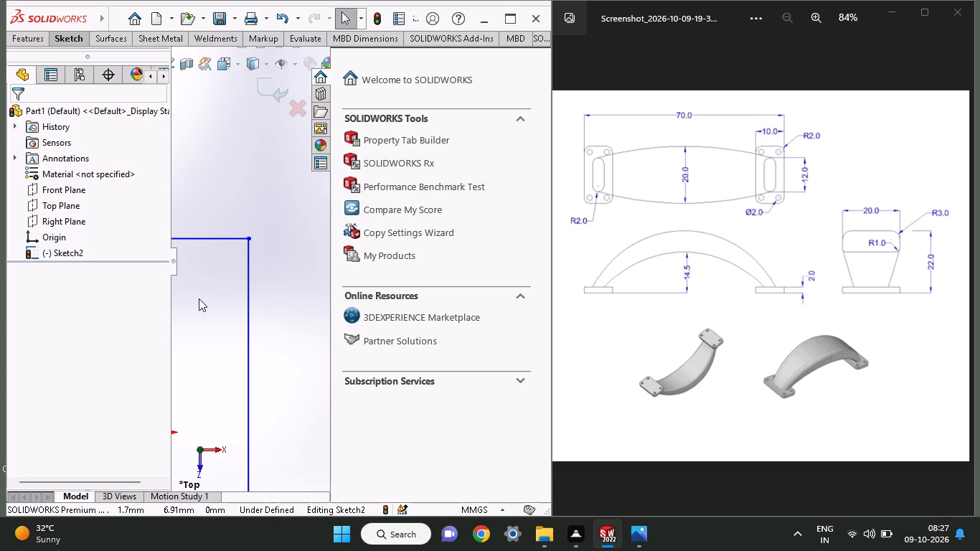
scroll(199, 298, "down", 2, "ctrl")
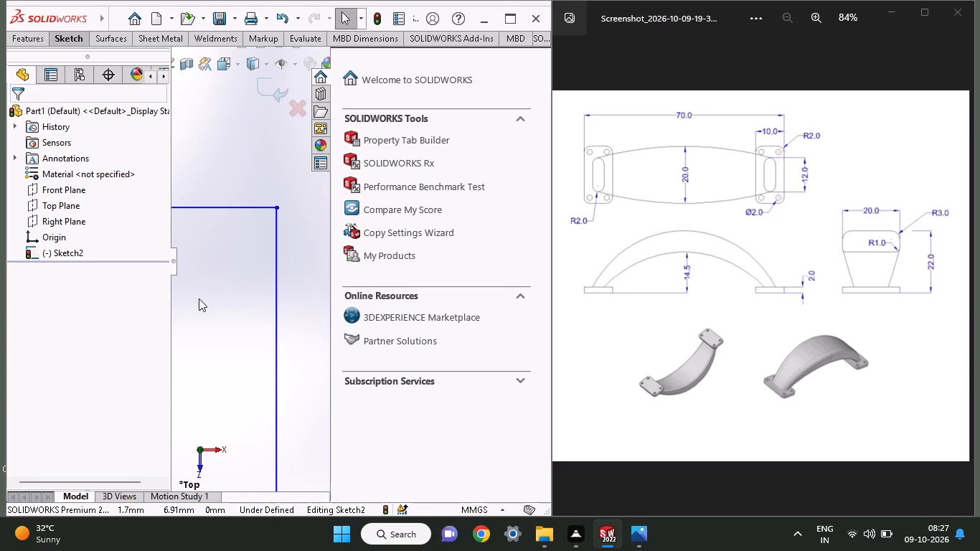
scroll(199, 298, "down", 1, "ctrl")
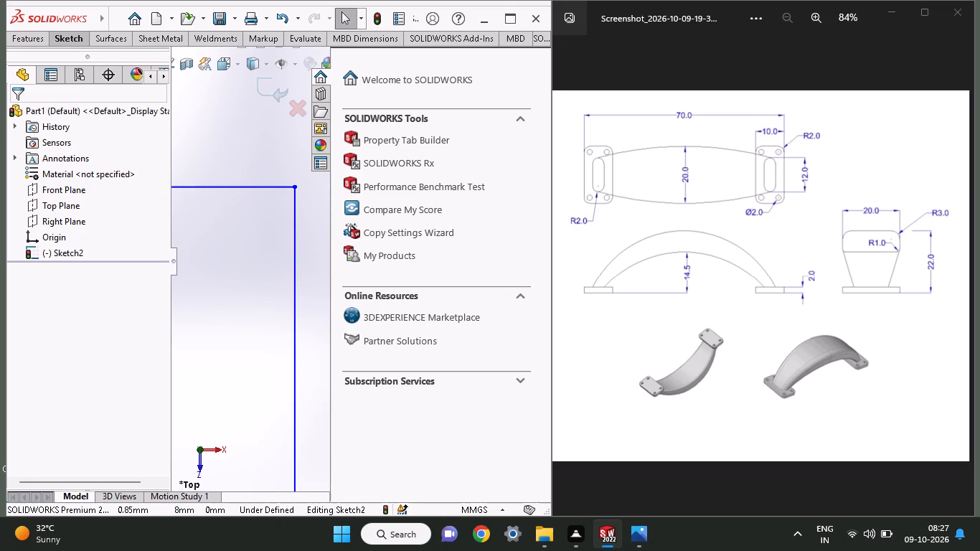
left_click(64, 45)
left_click(105, 95)
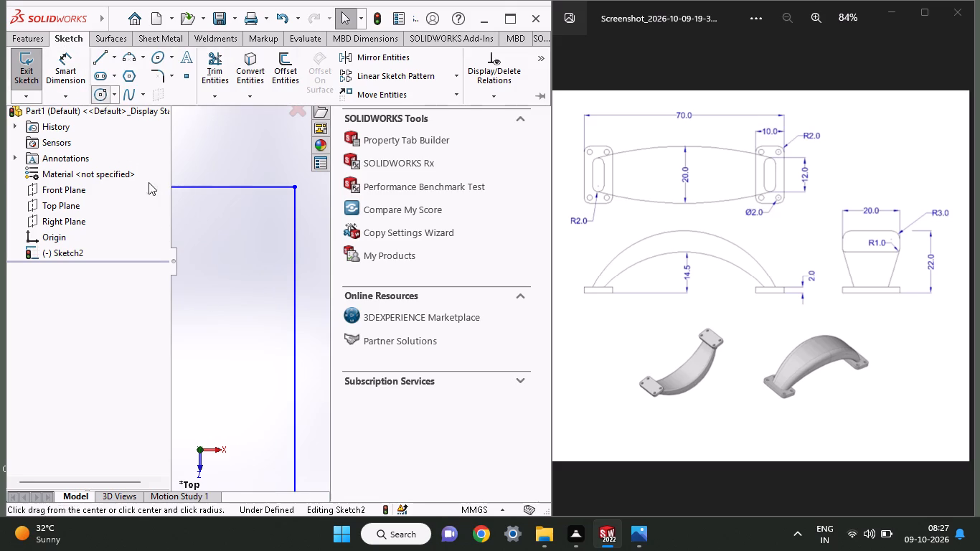
left_click(216, 265)
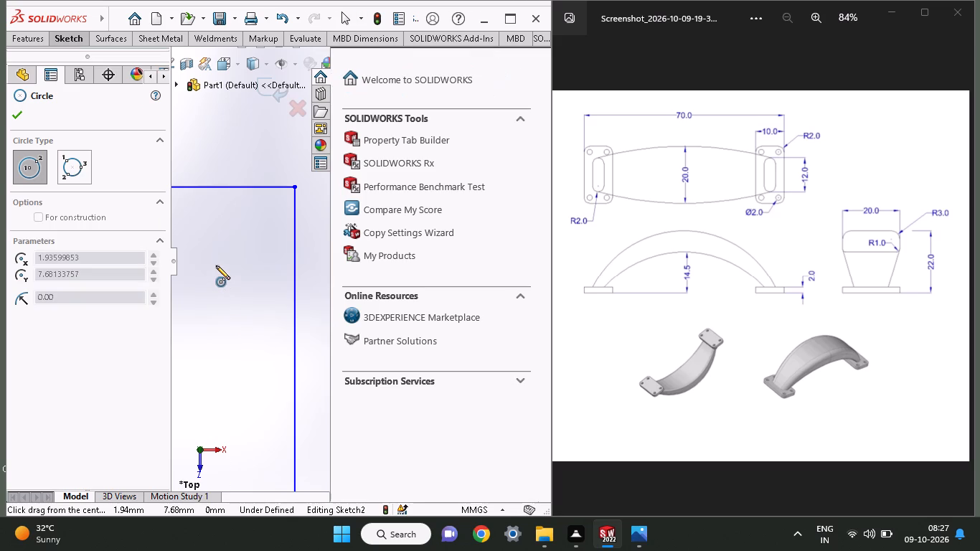
left_click(236, 210)
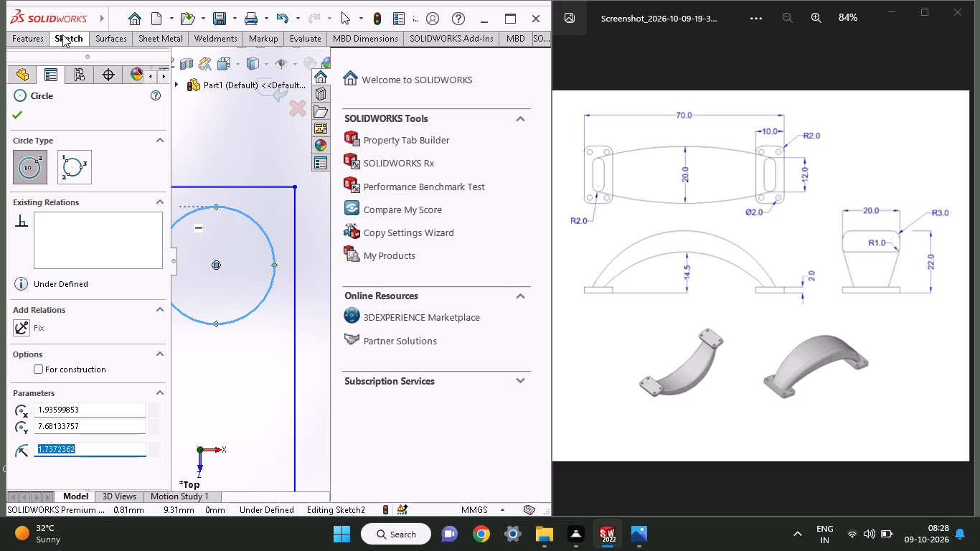
Dimension the upper-right corner circle's diameter as 4 mm.
left_click(62, 34)
left_click(54, 52)
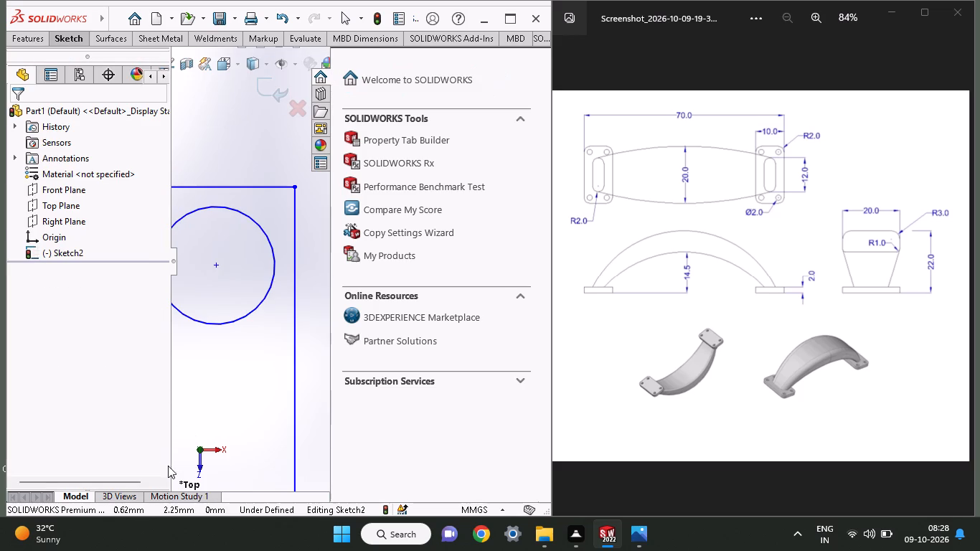
left_click(227, 324)
left_click(227, 359)
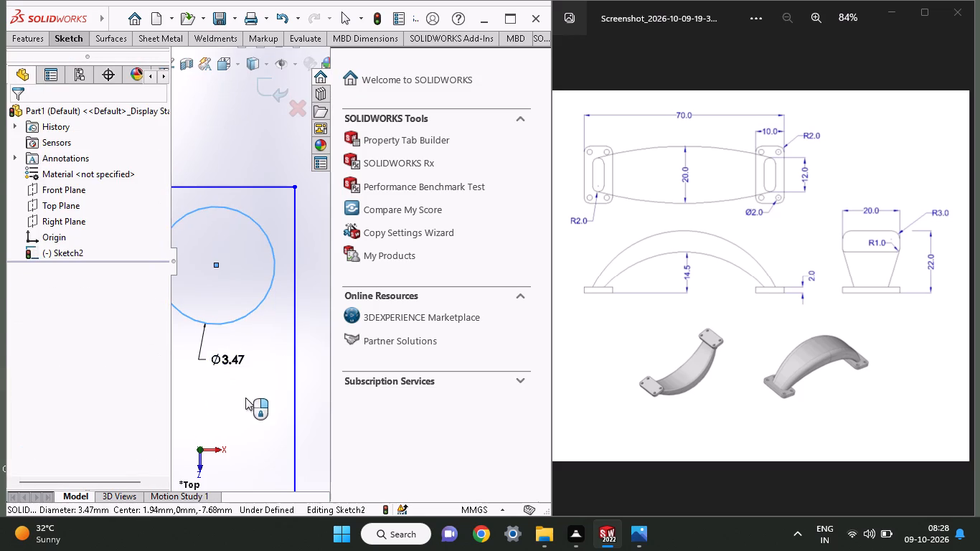
key("4")
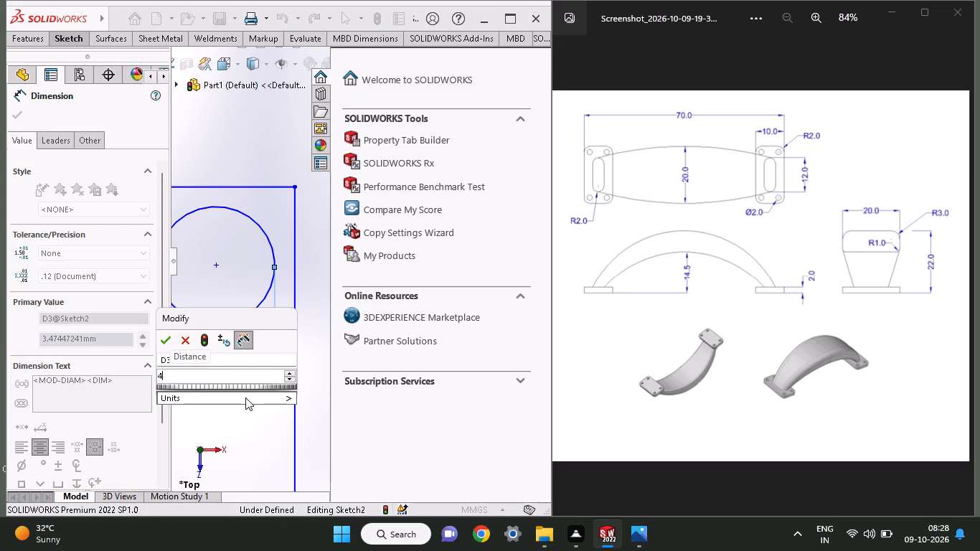
key("Return")
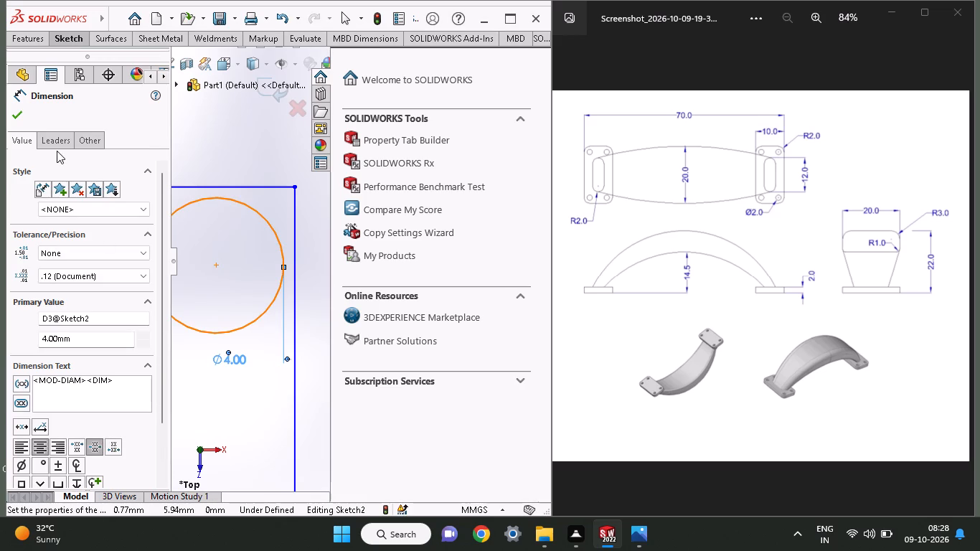
left_click(21, 110)
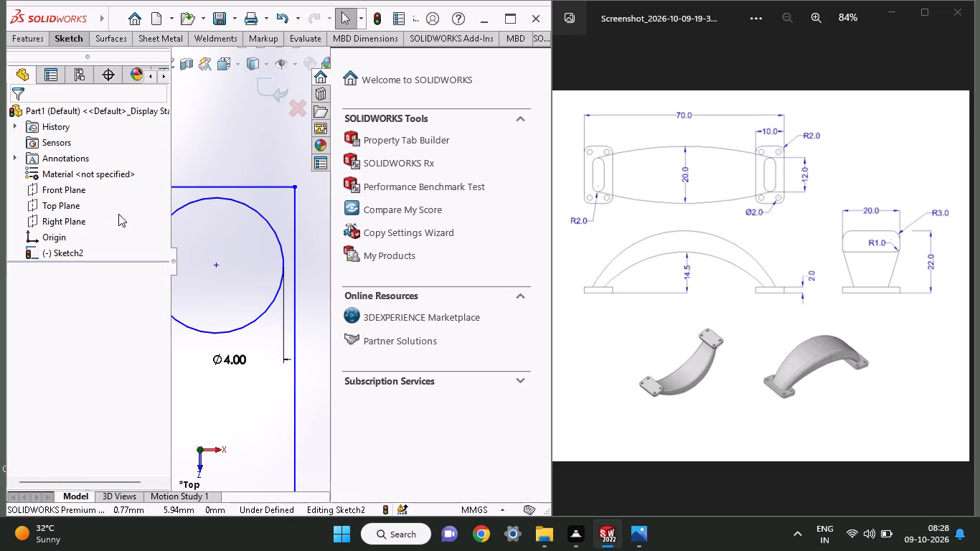
Make the upper-right corner circle tangent to the foot outline's top line.
left_click(199, 199)
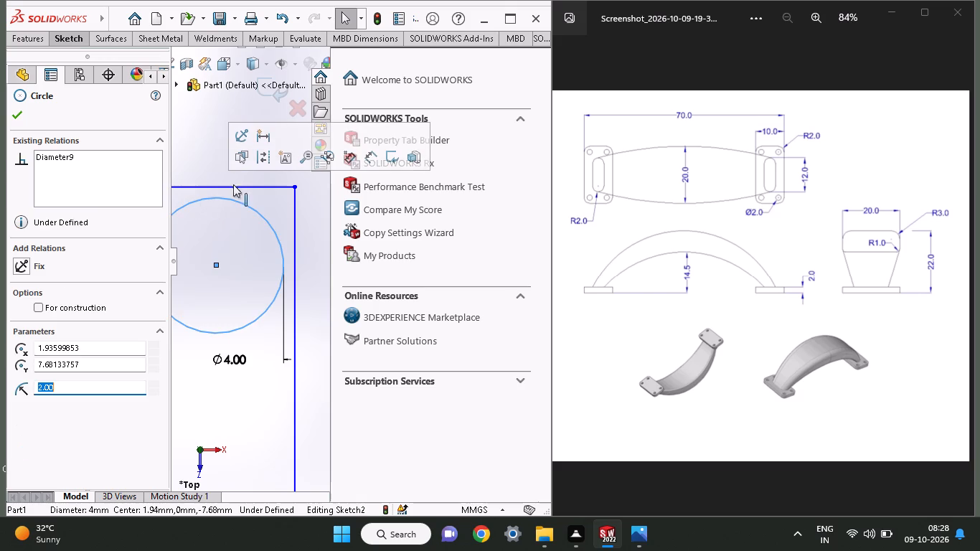
left_click(245, 189)
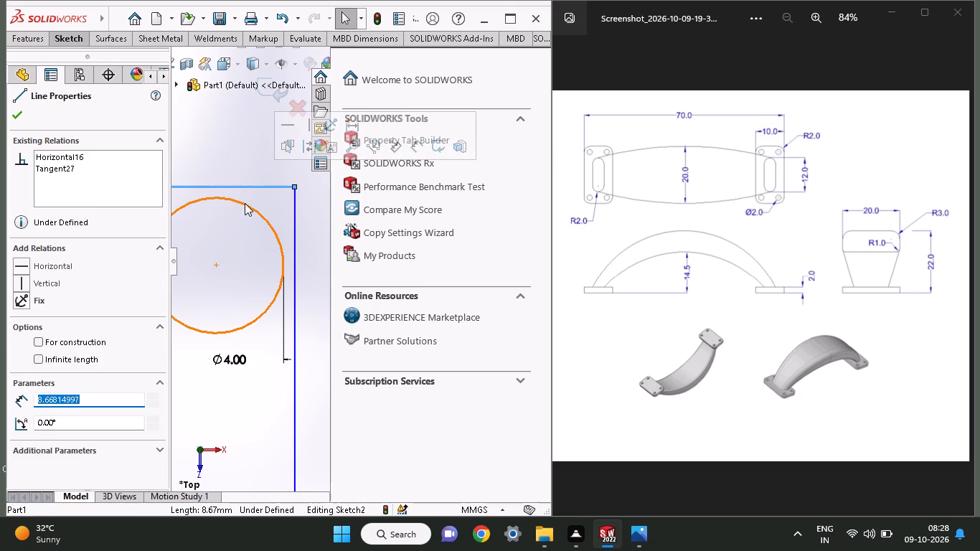
left_click(244, 209, "shift")
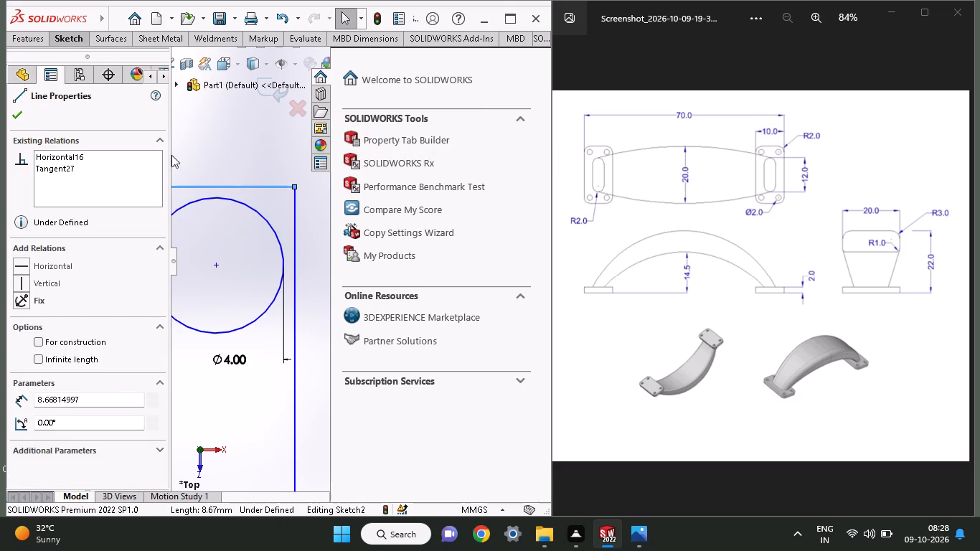
left_click(212, 172)
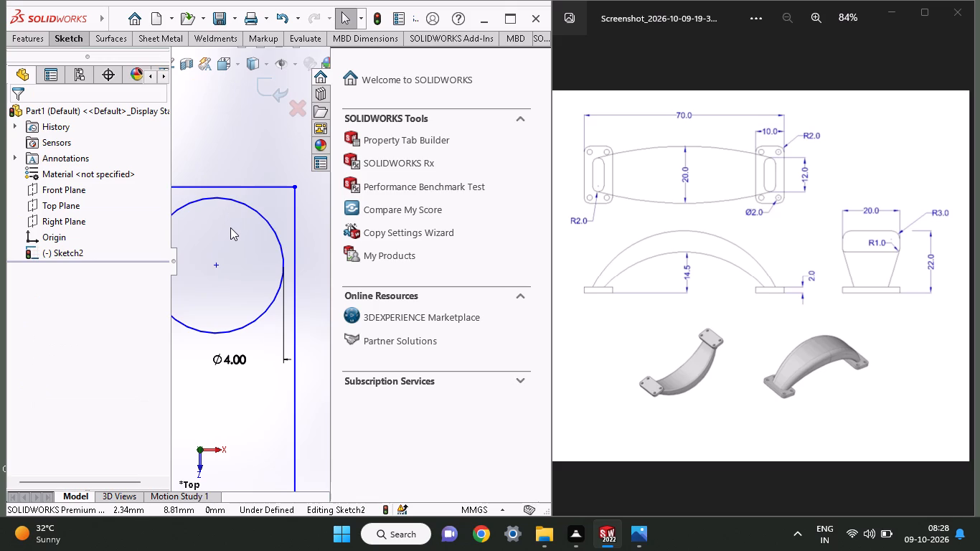
left_click(245, 204)
left_click(260, 186, "shift")
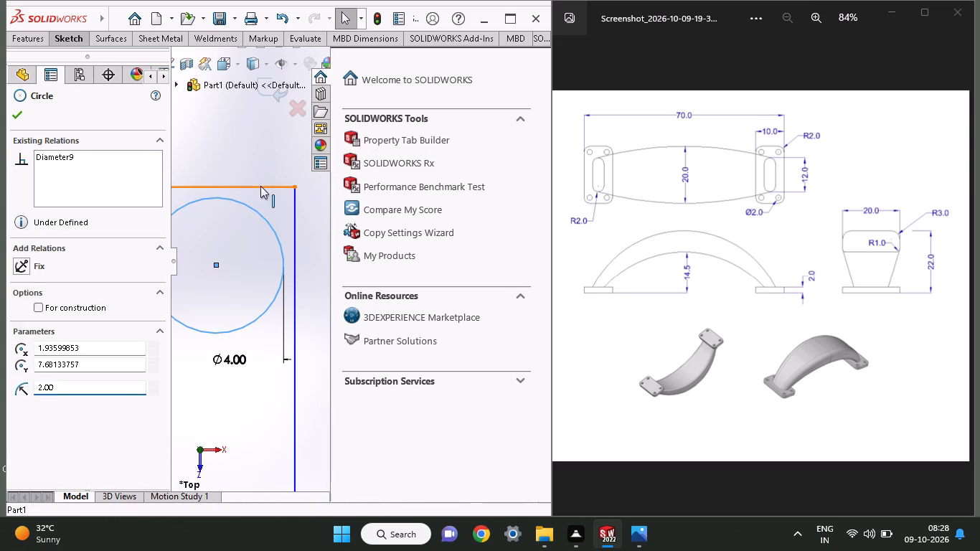
left_click(22, 344)
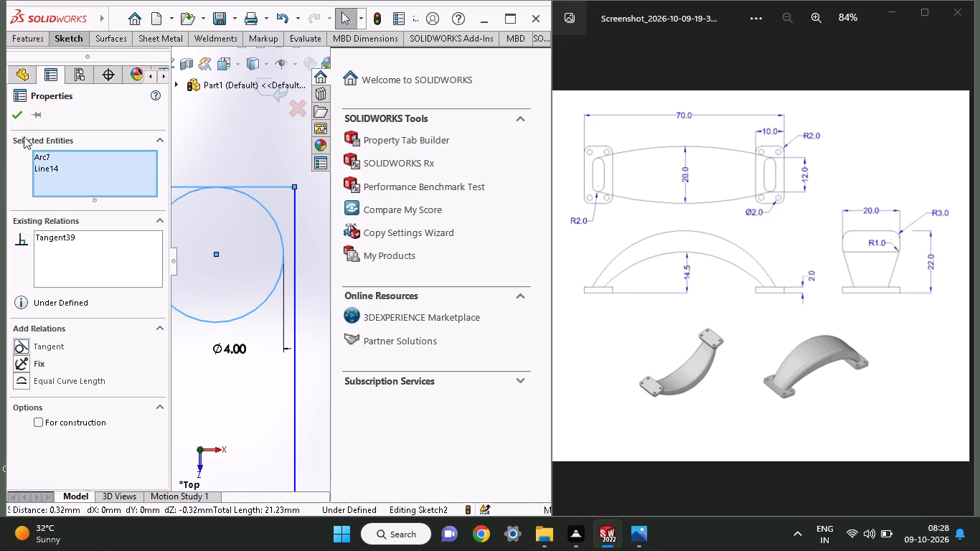
left_click(19, 116)
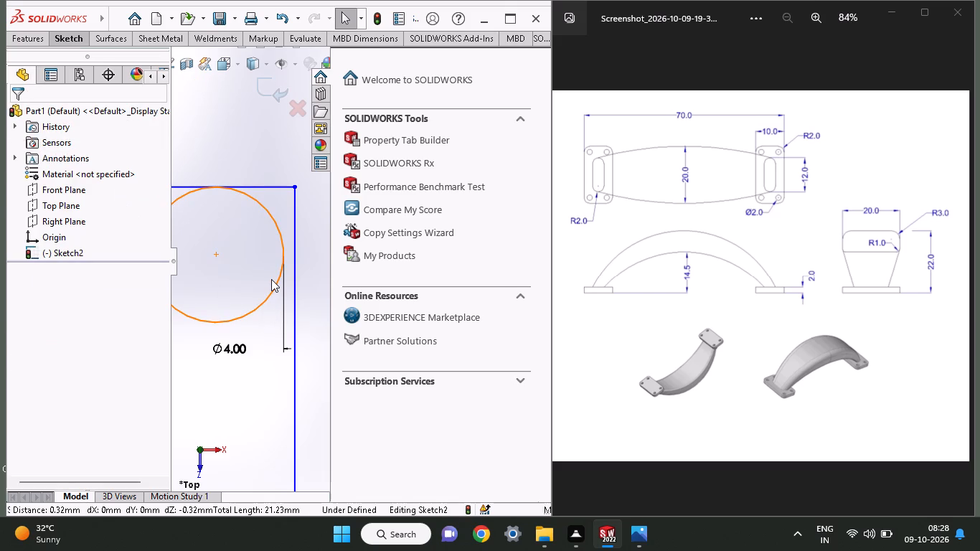
Make the upper-right corner circle tangent to the foot outline's right vertical line.
left_click(276, 225)
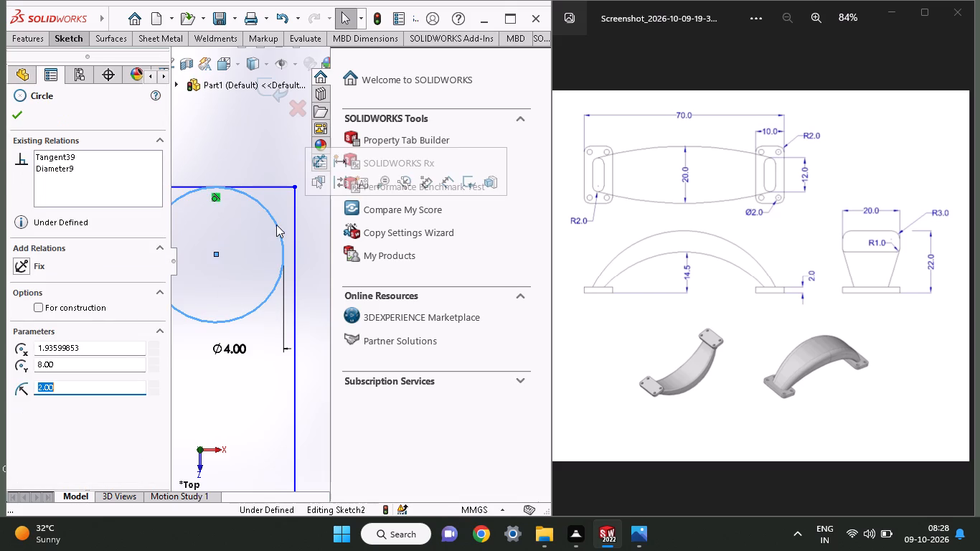
left_click(293, 218, "shift")
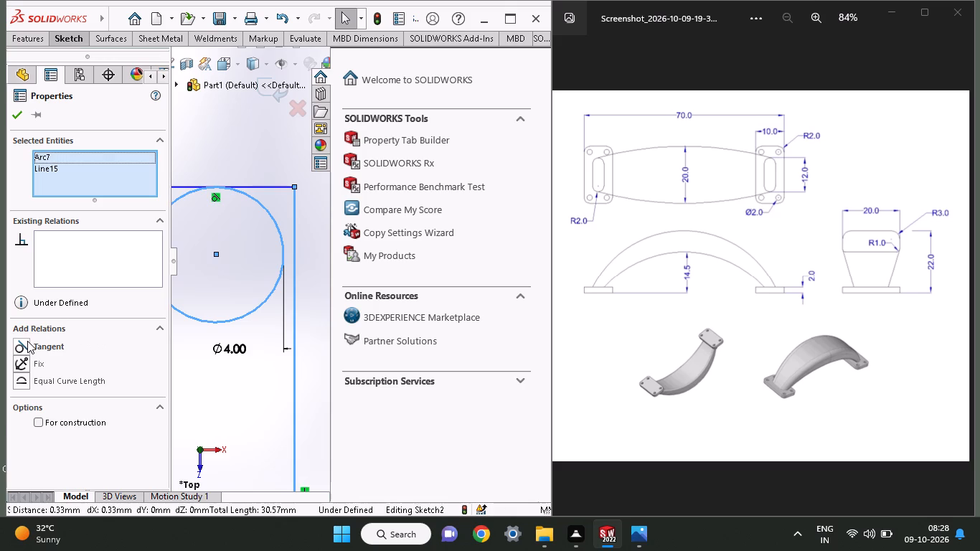
left_click(27, 340)
left_click(7, 114)
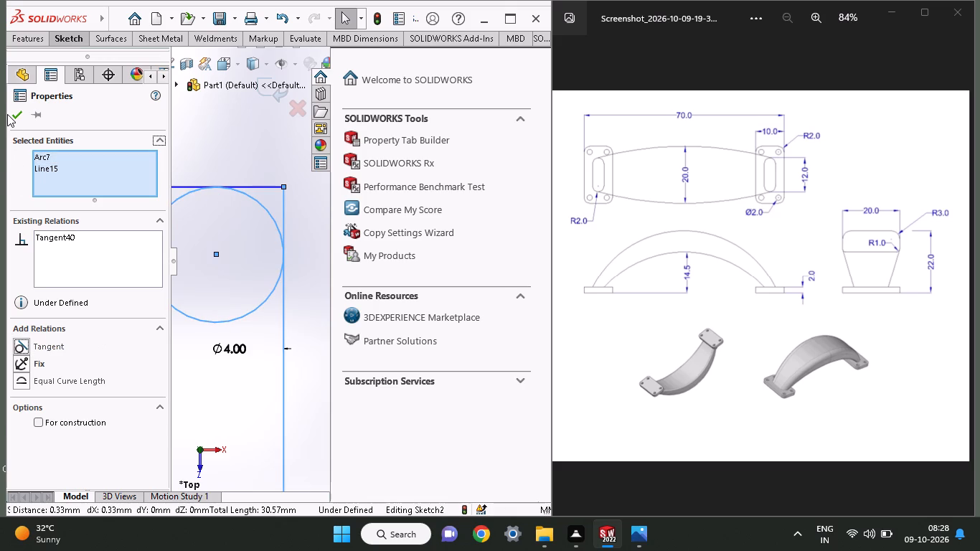
left_click(18, 113)
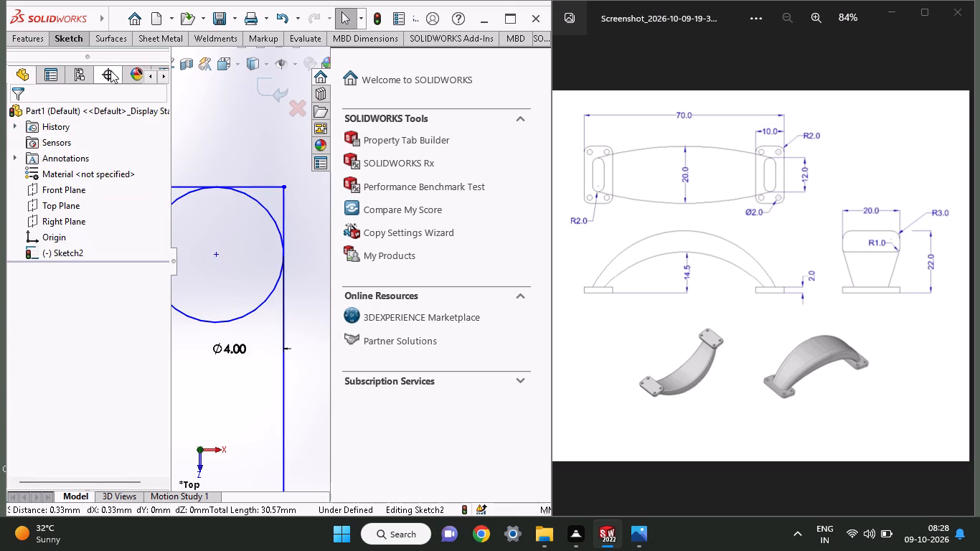
Trim the ends of the right vertical line and top line that extend past the circle at the foot outline's upper-right corner.
left_click(66, 35)
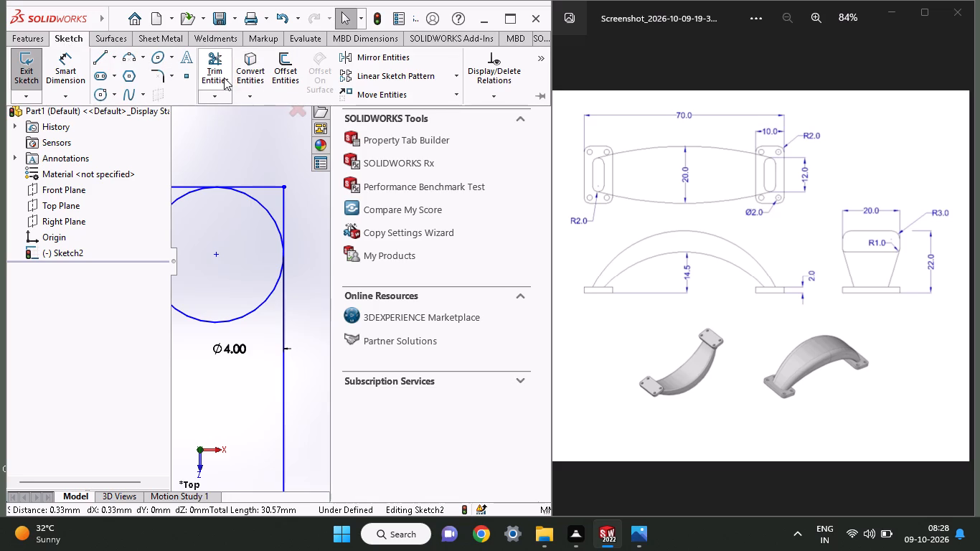
left_click(224, 77)
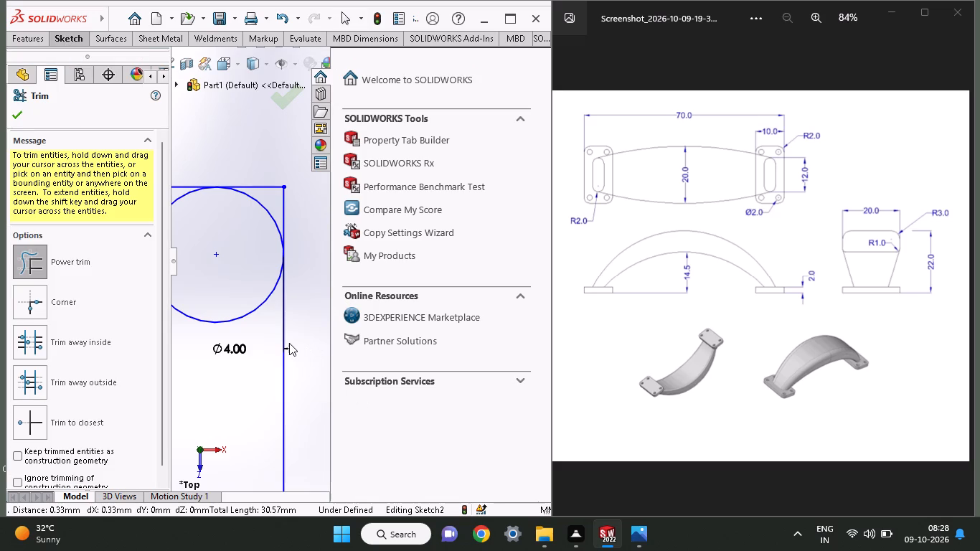
left_click_drag(288, 207, 267, 206)
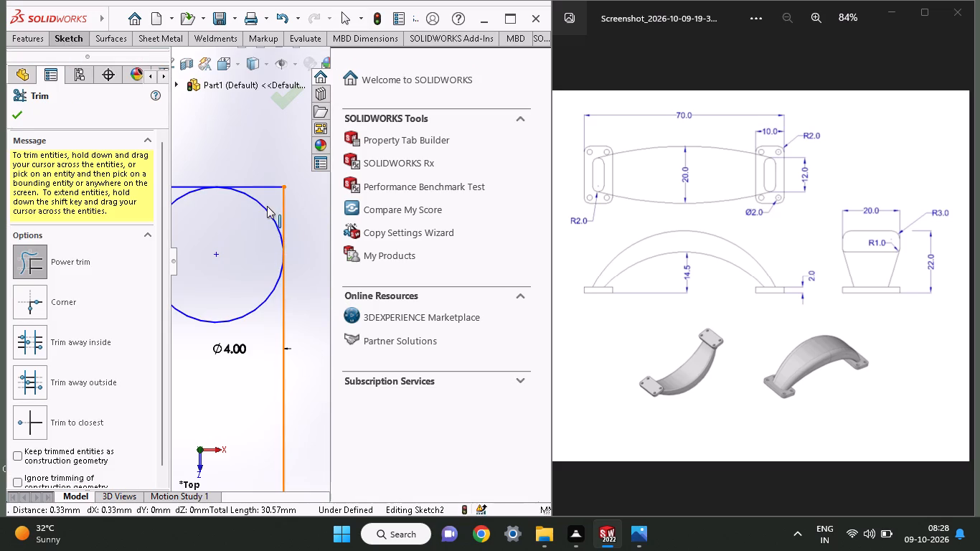
left_click_drag(267, 206, 263, 205)
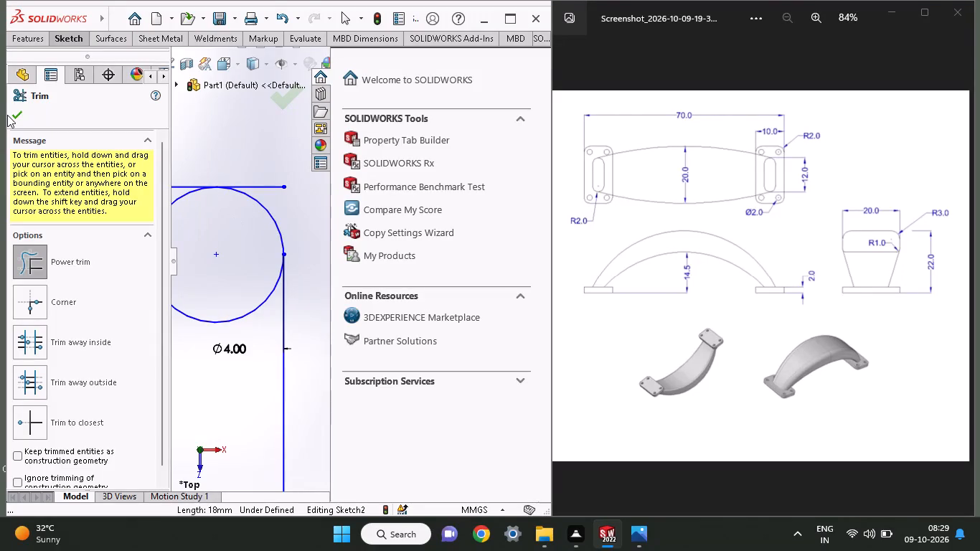
left_click(7, 115)
left_click(13, 113)
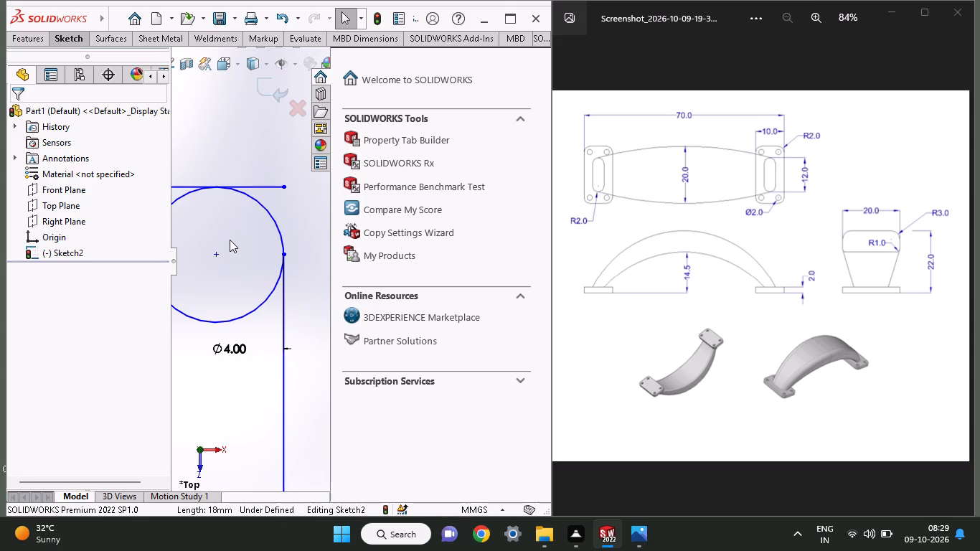
left_click(62, 39)
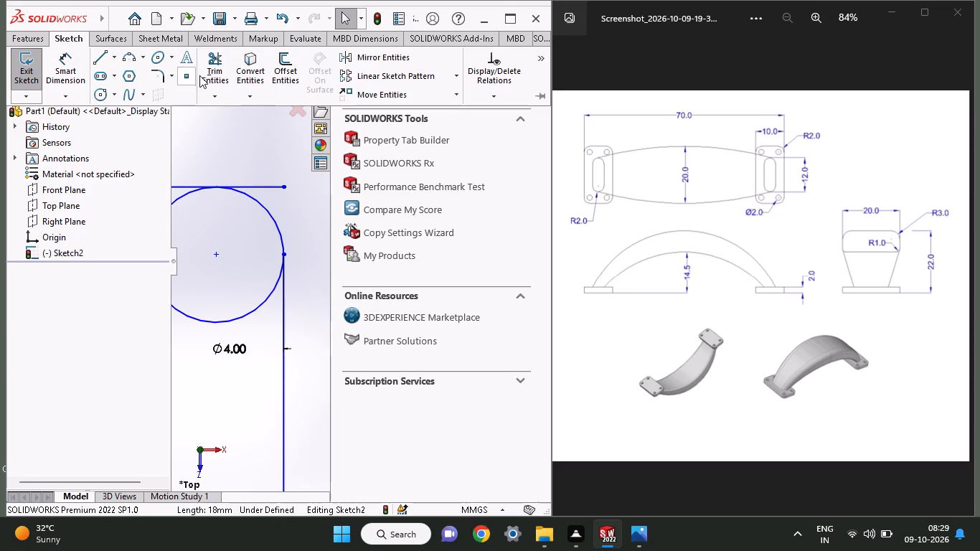
left_click(219, 74)
left_click_drag(259, 164, 265, 200)
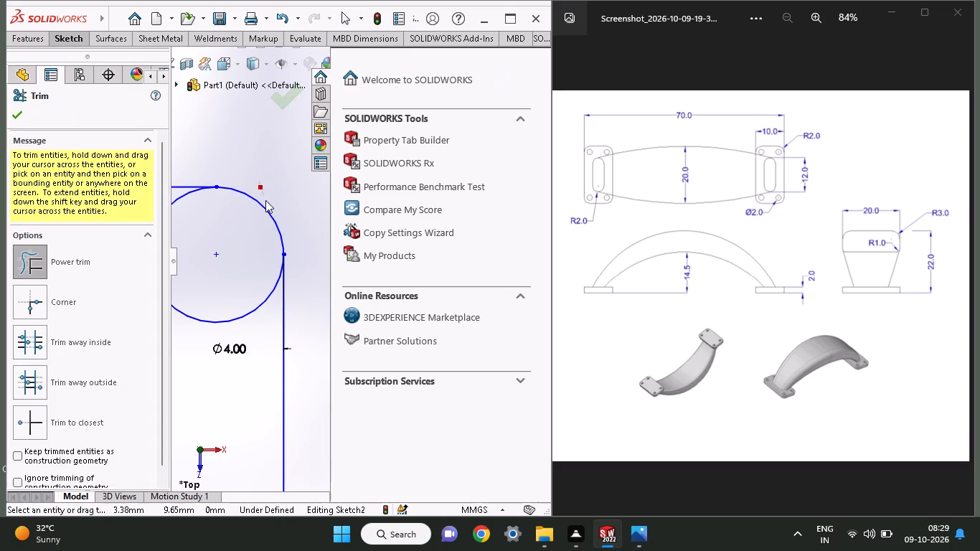
left_click_drag(265, 200, 267, 202)
left_click(13, 108)
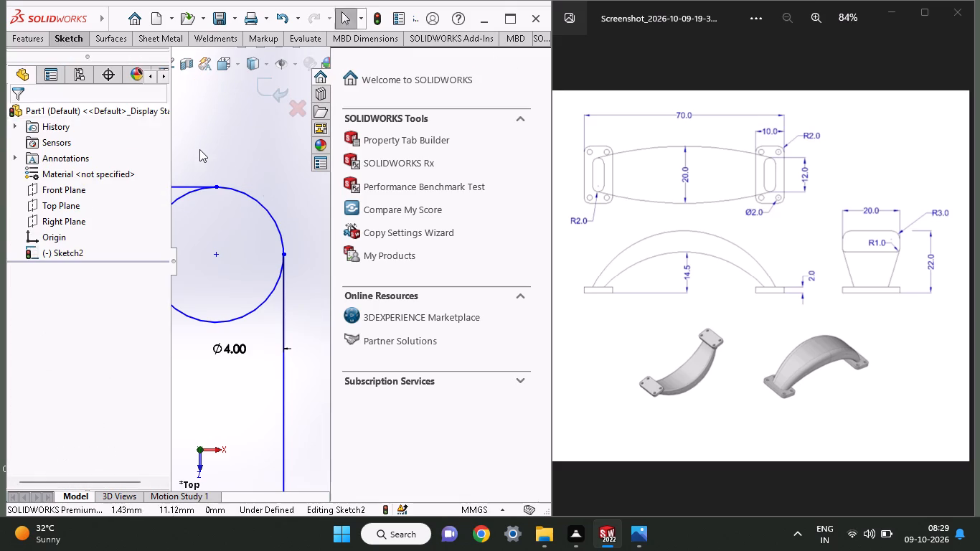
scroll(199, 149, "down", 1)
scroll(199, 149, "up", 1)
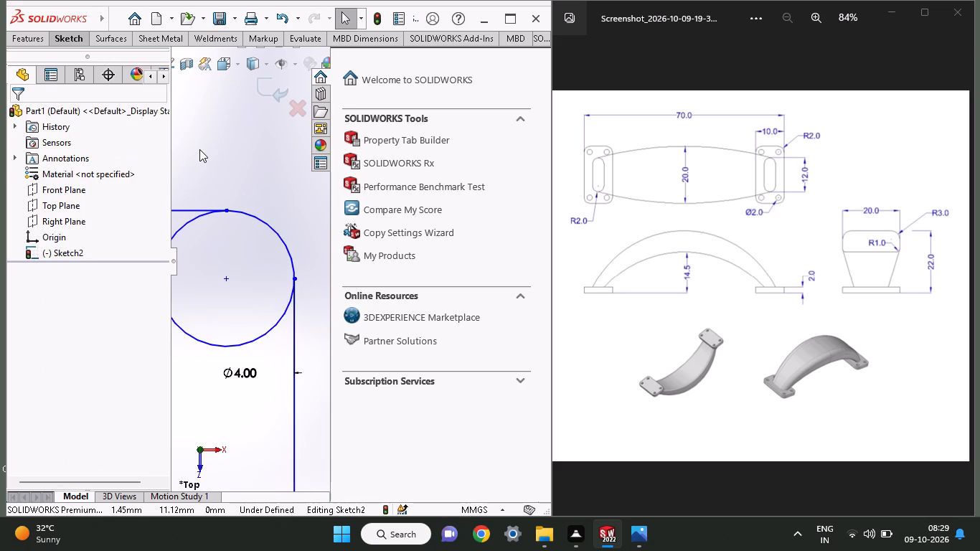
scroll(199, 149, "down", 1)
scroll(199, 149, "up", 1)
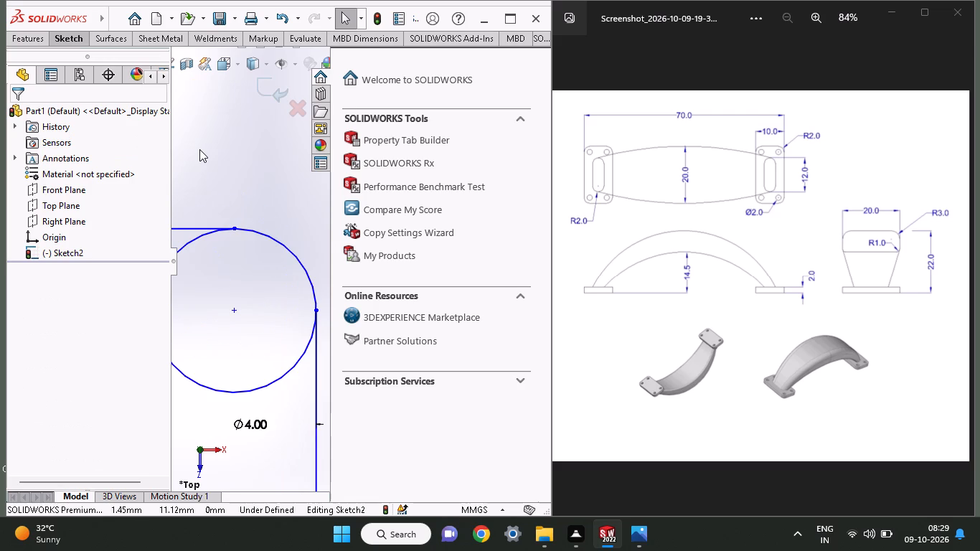
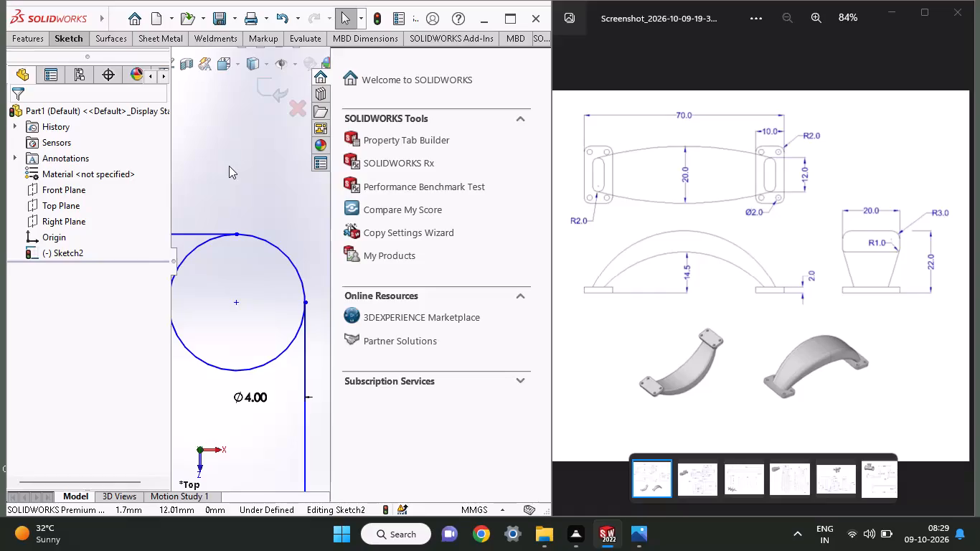
Trim away the inner part of the circle at the foot outline's upper-right corner, leaving only the rounded corner arc.
left_click(63, 35)
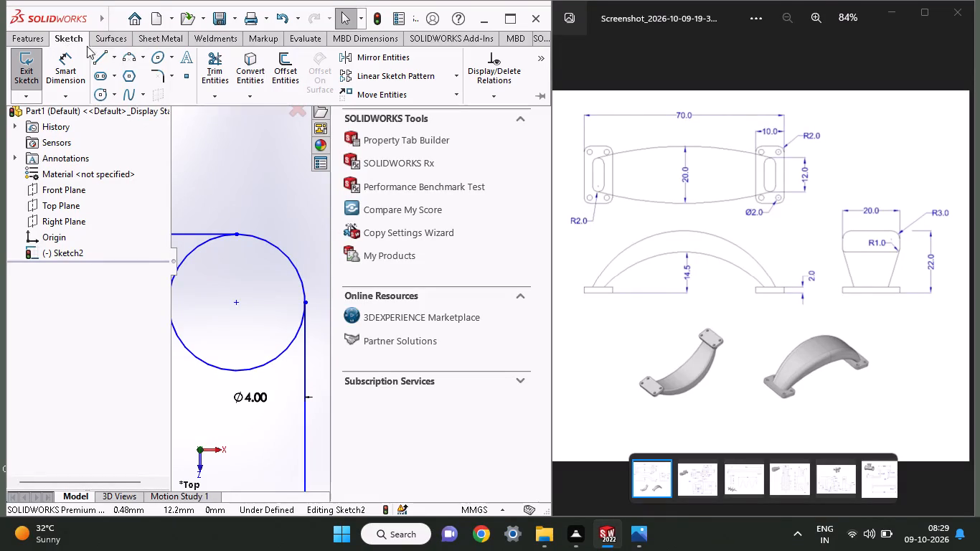
left_click(217, 67)
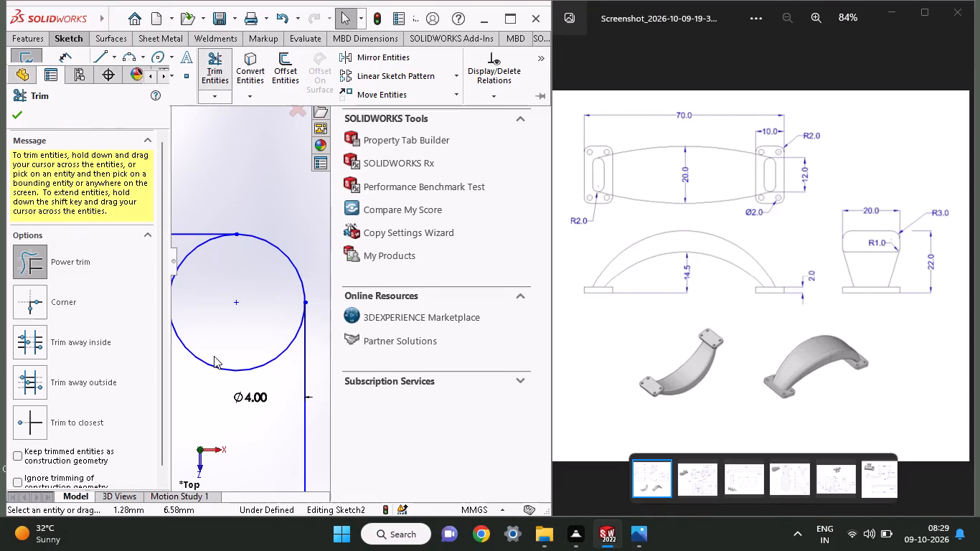
left_click_drag(197, 375, 206, 334)
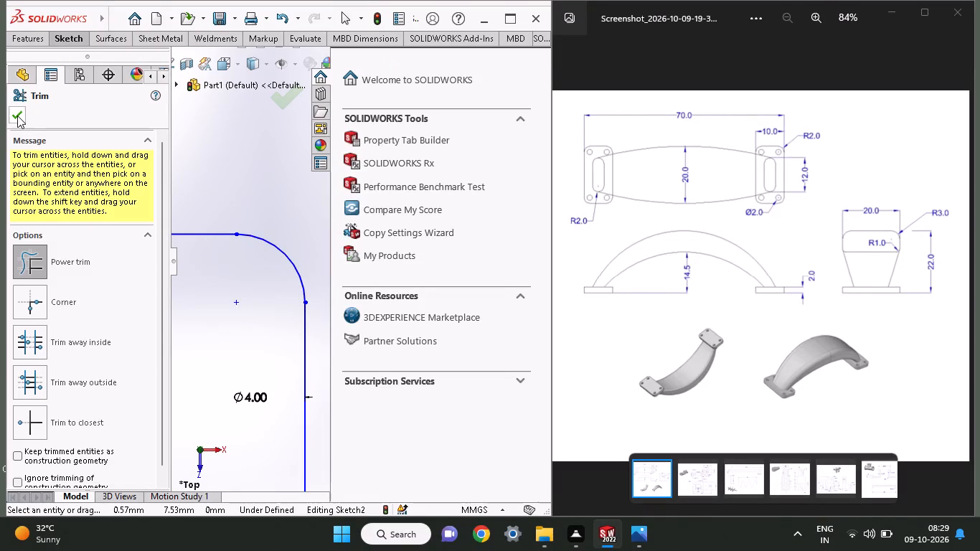
left_click(17, 116)
Extrude the rounded foot outline as a solid boss with a blind depth of 2 mm.
scroll(298, 277, "down", 1)
scroll(298, 277, "up", 1)
scroll(298, 277, "down", 1)
scroll(298, 277, "up", 1)
scroll(237, 319, "down", 5)
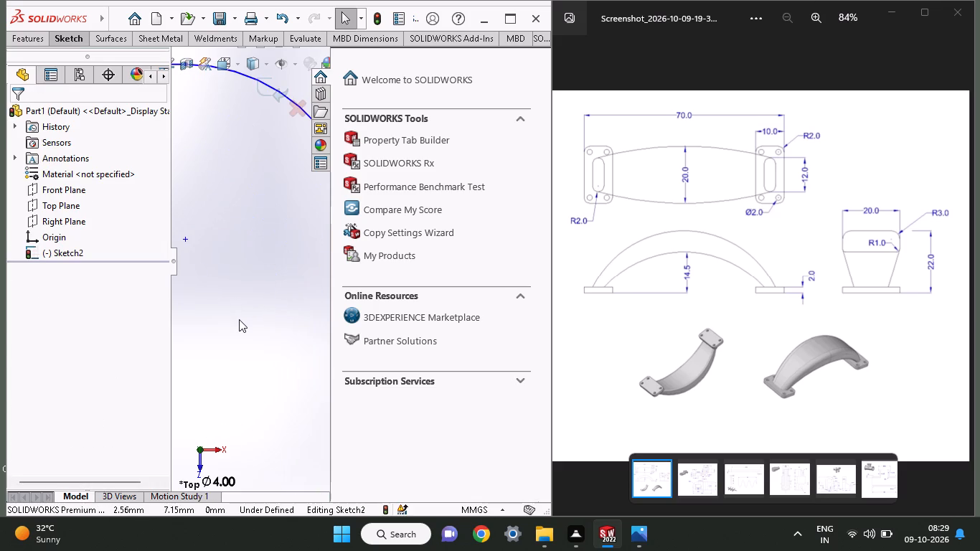
left_click(19, 34)
left_click(36, 67)
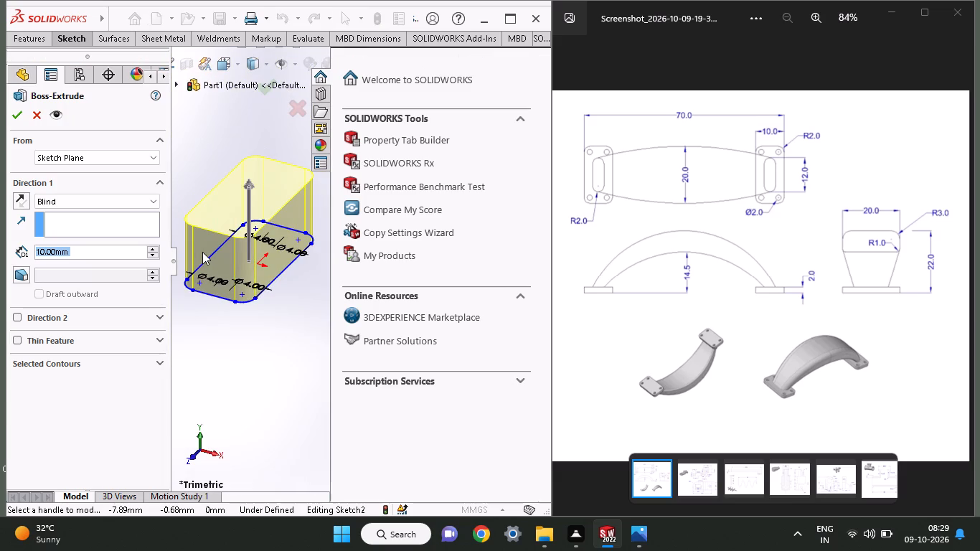
key("2")
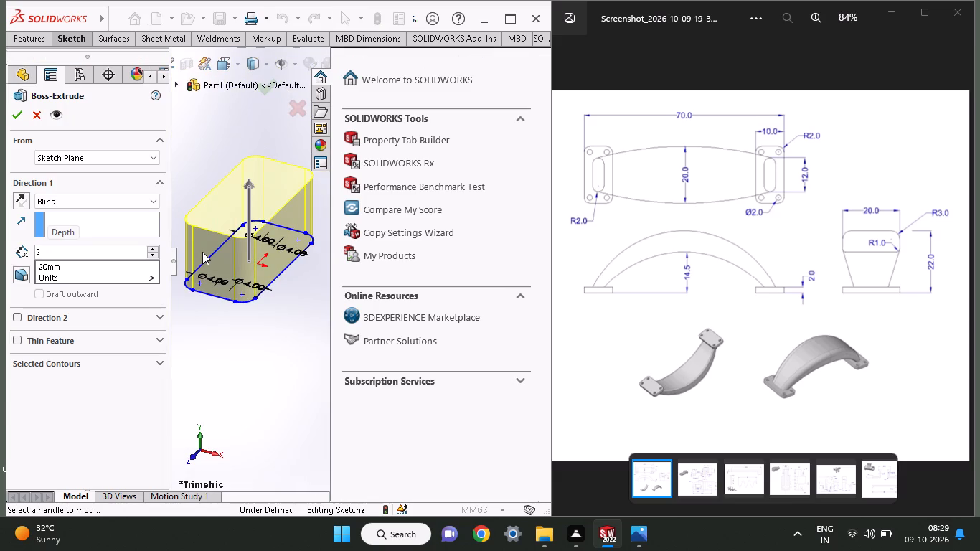
key("Return")
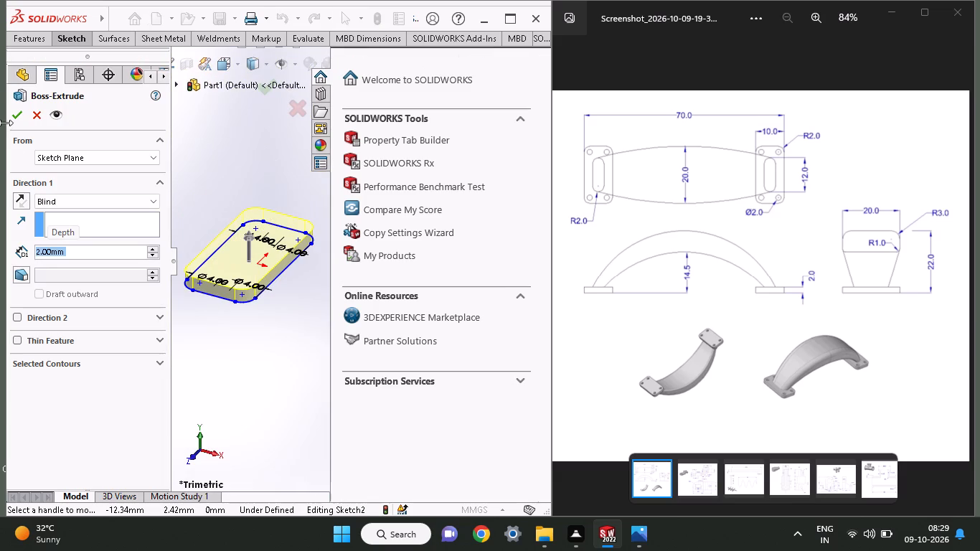
left_click(15, 111)
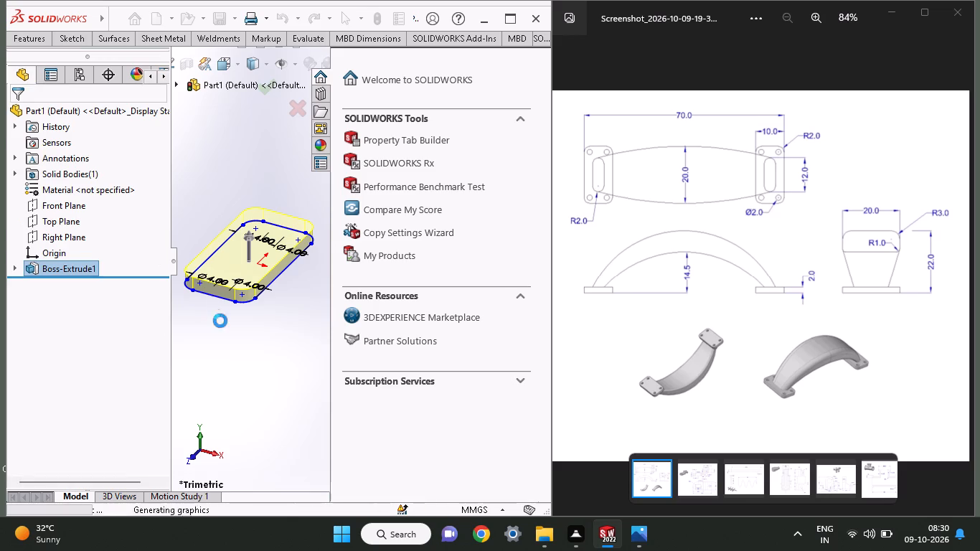
Start a sketch on the foot plate's top face and draw a circle of about 0.88 mm radius centred on the upper-left corner arc.
scroll(220, 321, "up", 1)
middle_click_drag(220, 321, 245, 343)
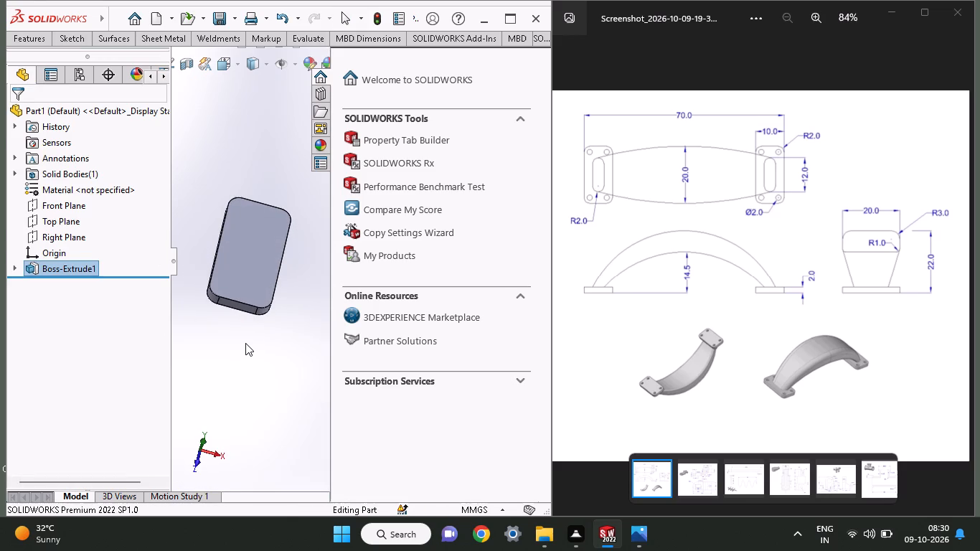
scroll(248, 329, "down", 1)
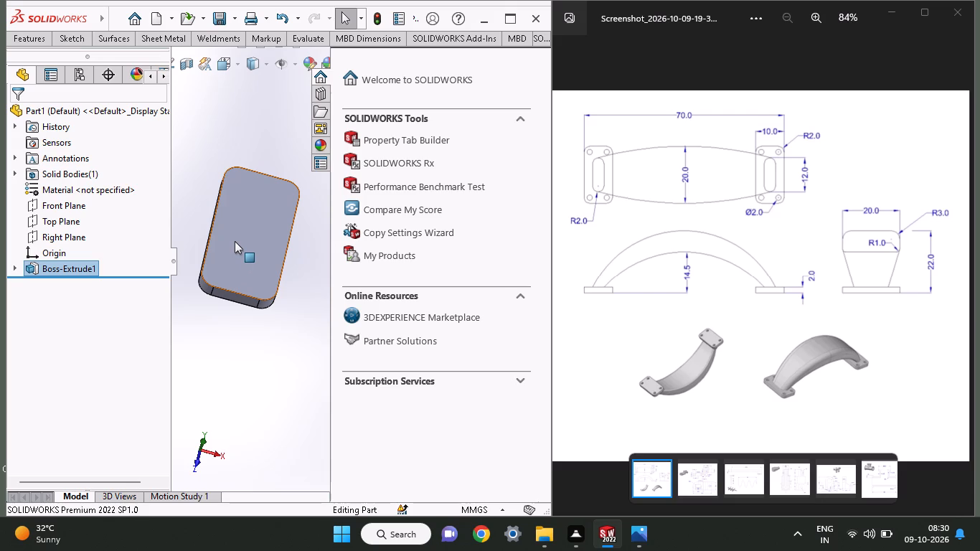
left_click(245, 214)
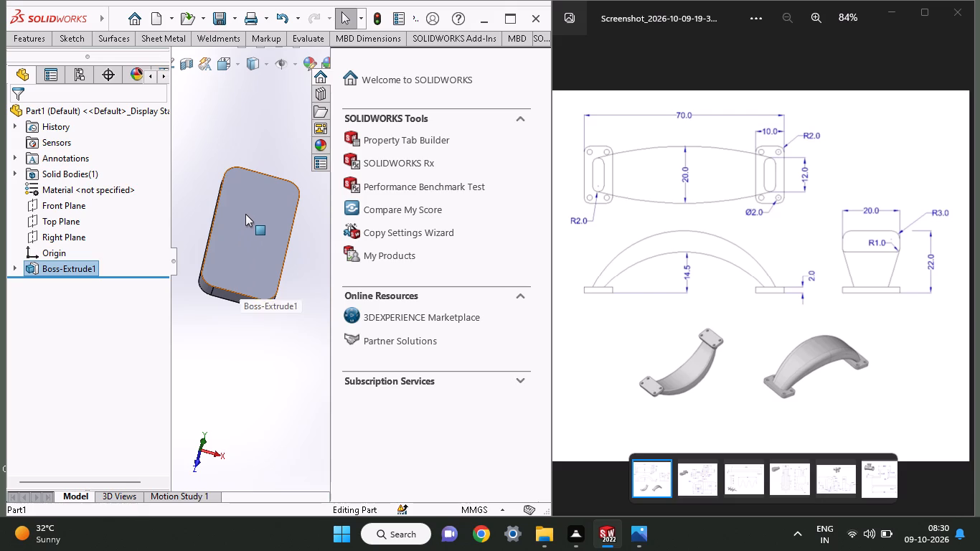
left_click(307, 175)
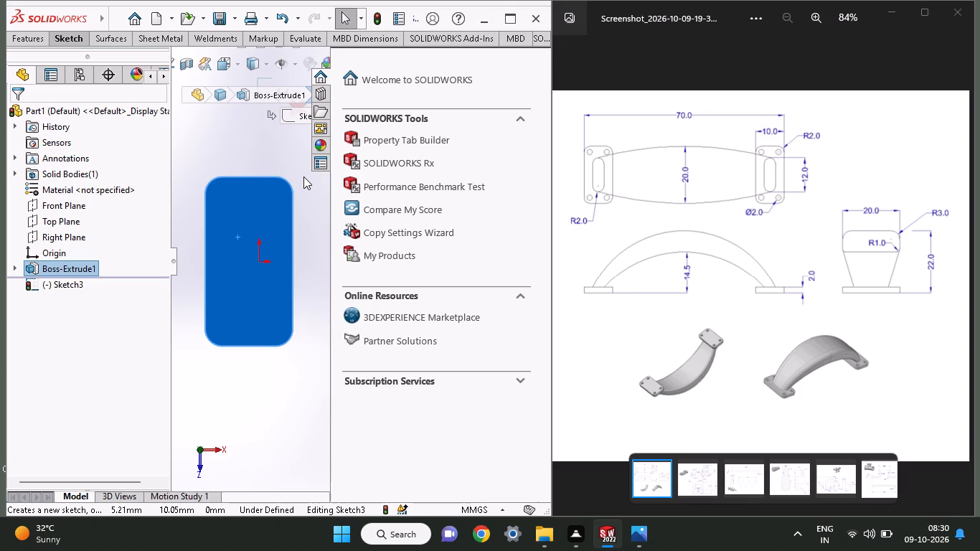
left_click(67, 36)
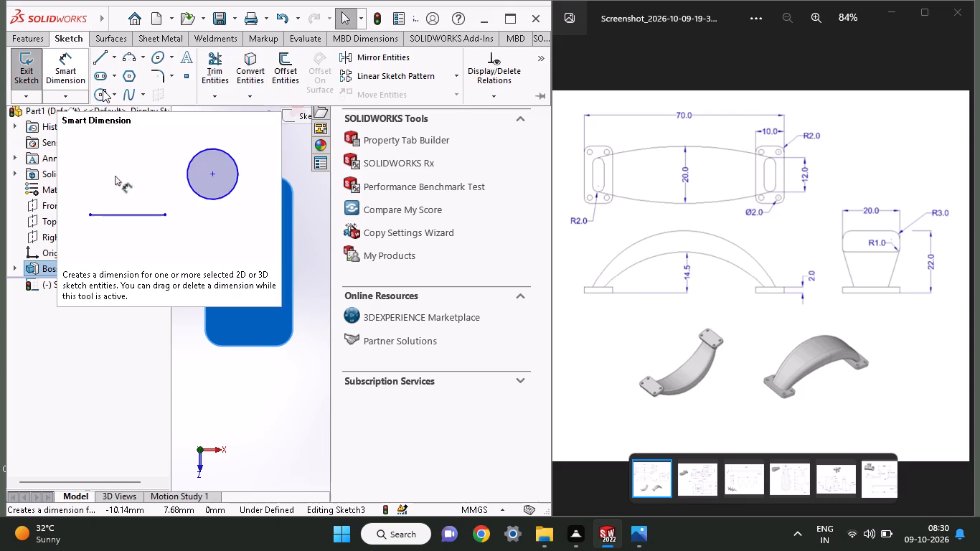
left_click(103, 90)
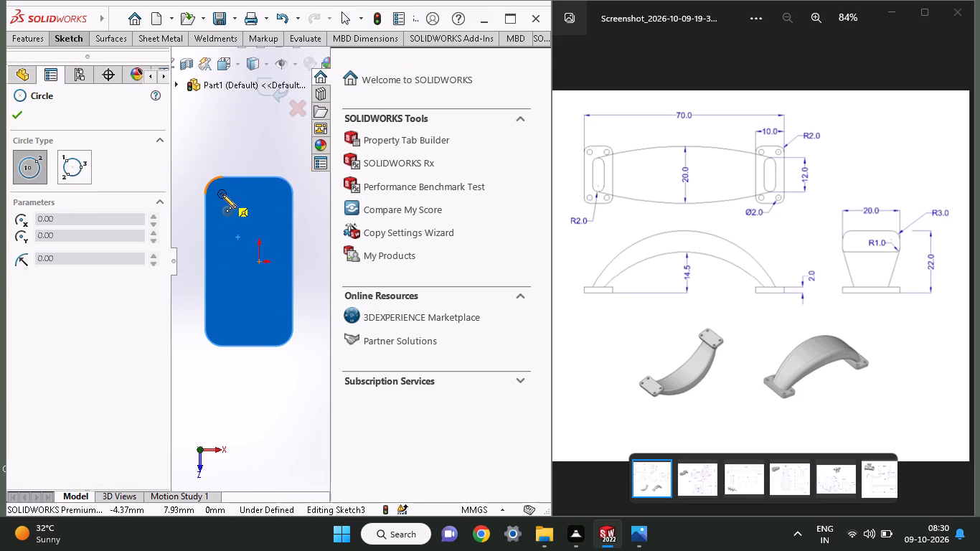
left_click(222, 194)
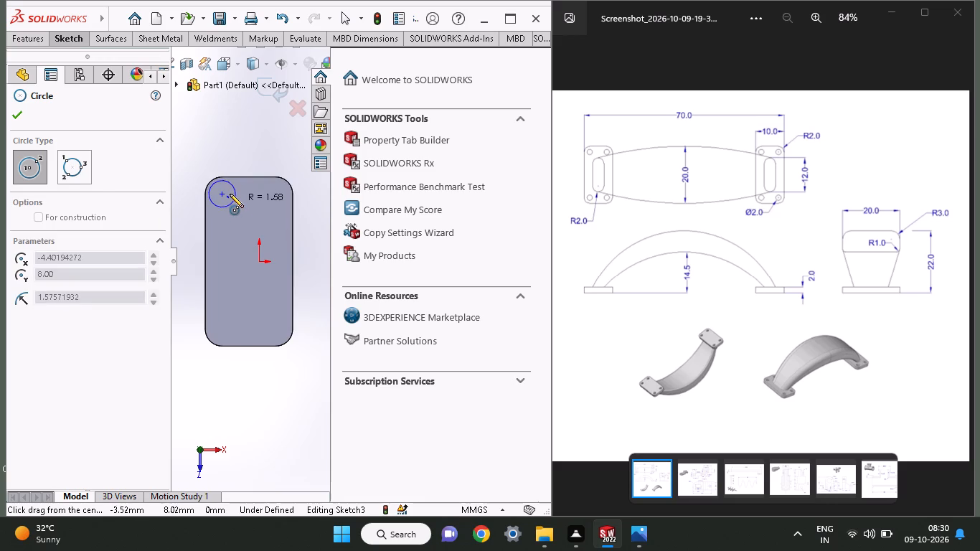
left_click(230, 194)
Dimension the upper-left hole circle's diameter as 4 mm.
left_click(57, 39)
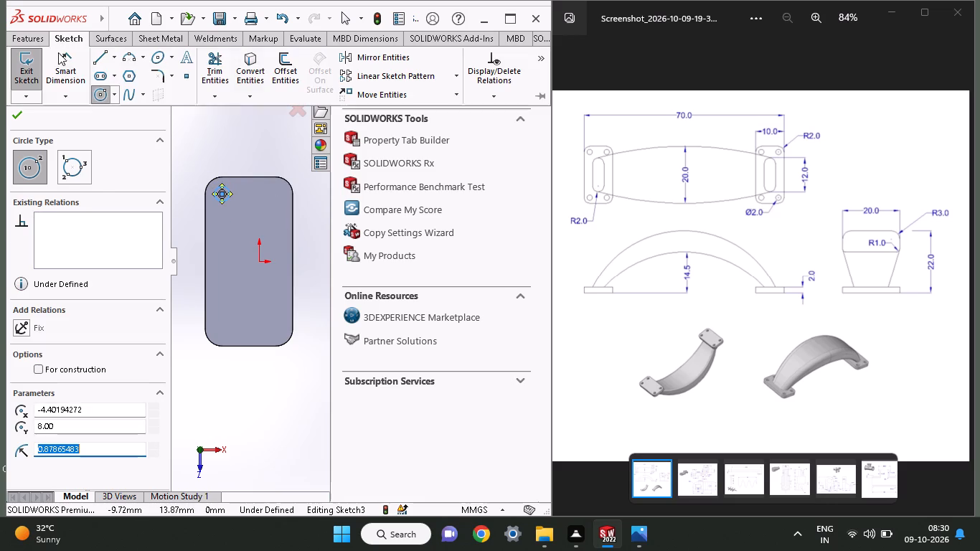
left_click(58, 75)
left_click(217, 199)
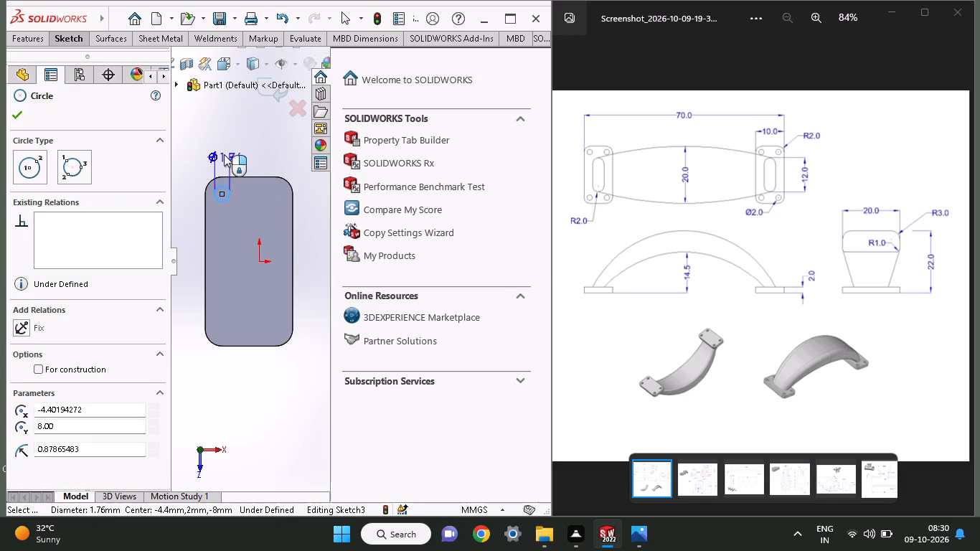
left_click(224, 154)
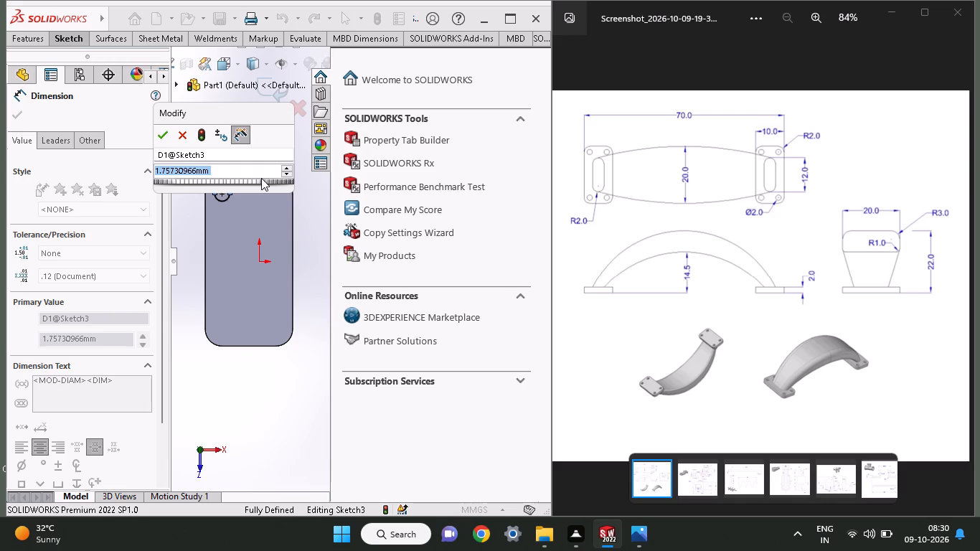
key("4")
key("Return")
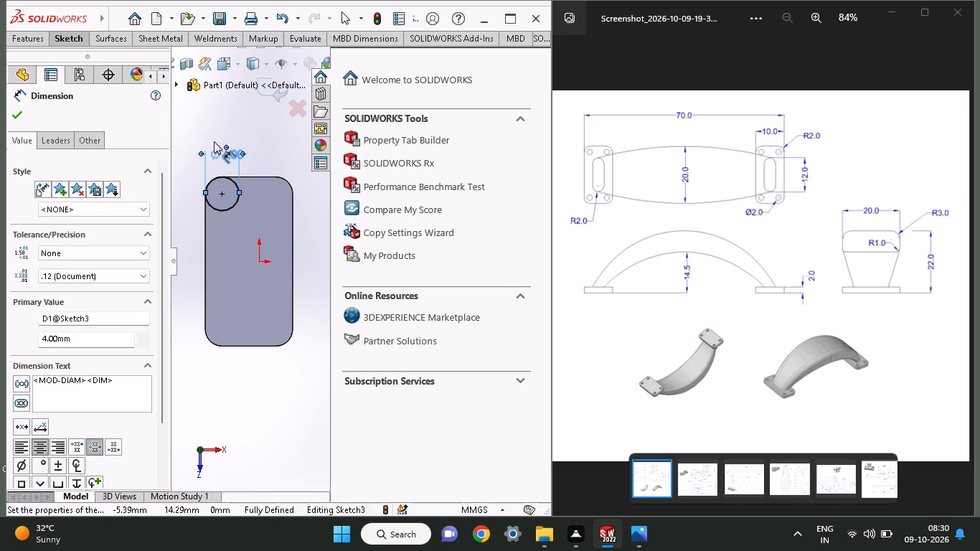
Set the upper-left hole circle's diameter to 2 mm.
double_click(217, 154)
key("2")
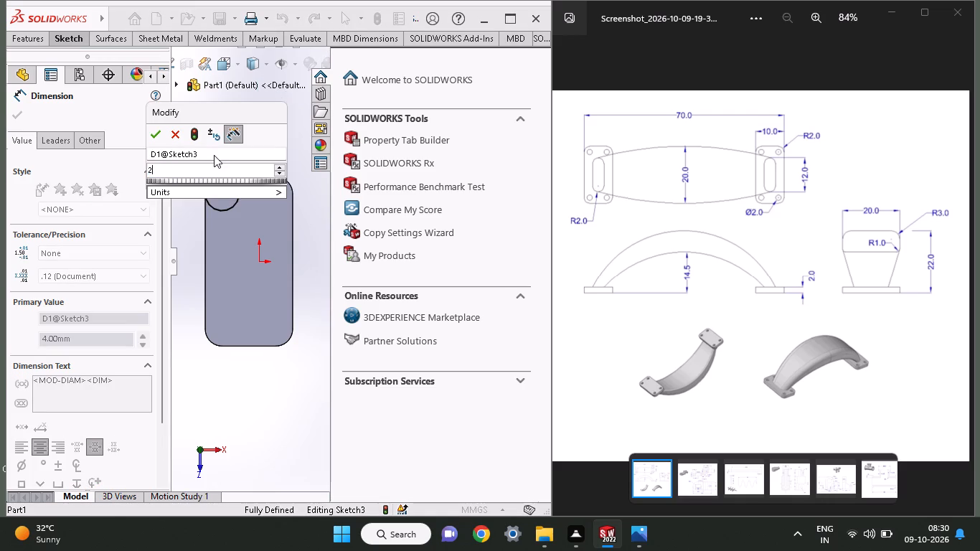
key("Return")
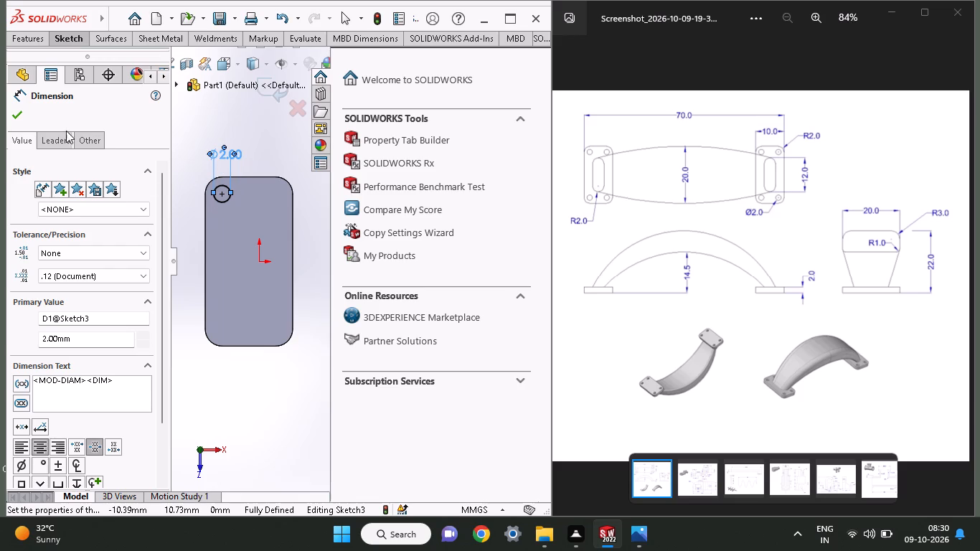
left_click(11, 112)
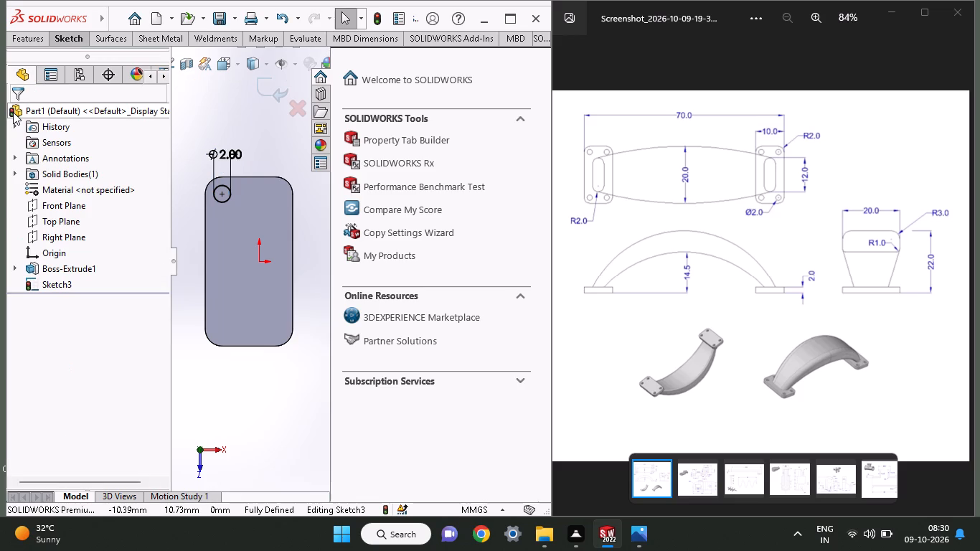
Cut-extrude the upper-left circle through the foot plate, with blind depths of 14 mm in Direction 1 and 15 mm in Direction 2.
left_click(20, 39)
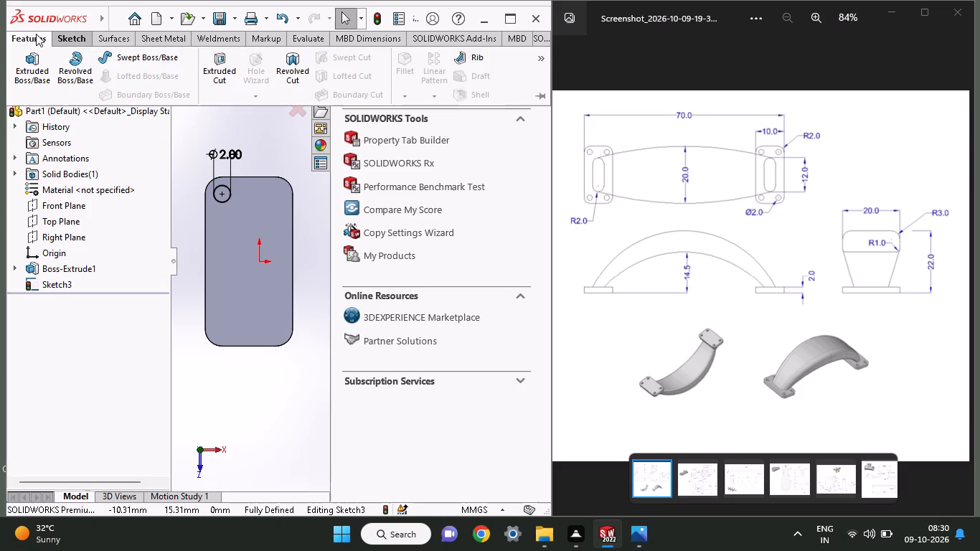
left_click(220, 77)
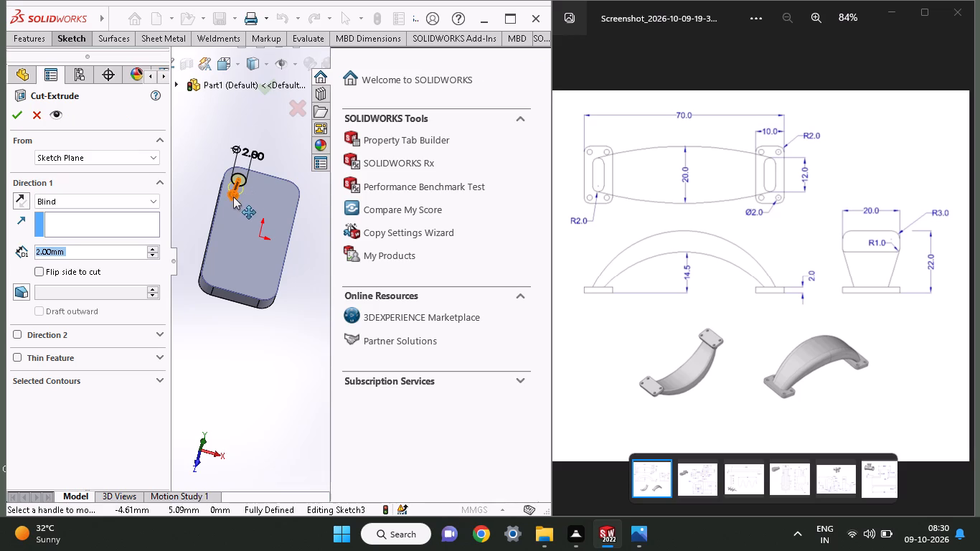
left_click_drag(233, 197, 217, 242)
left_click_drag(253, 130, 254, 114)
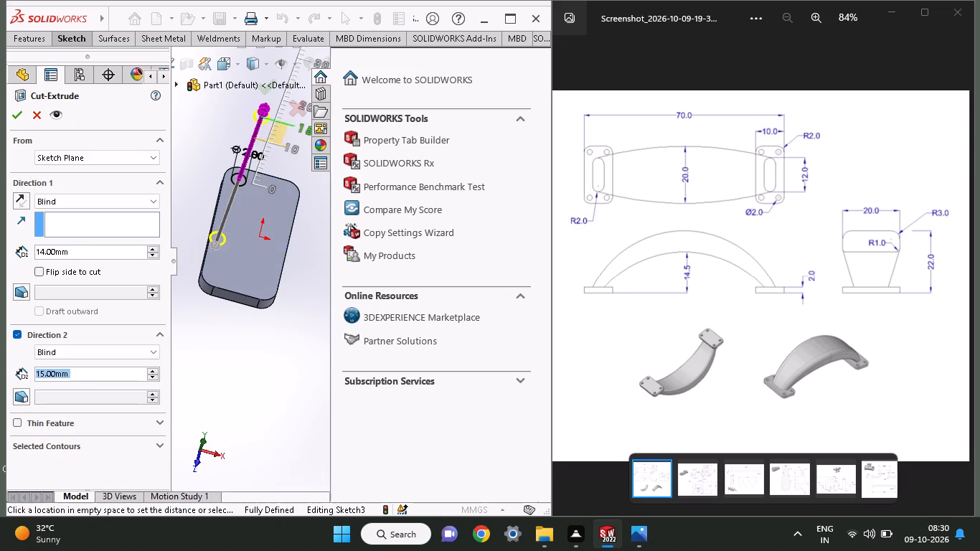
left_click(17, 118)
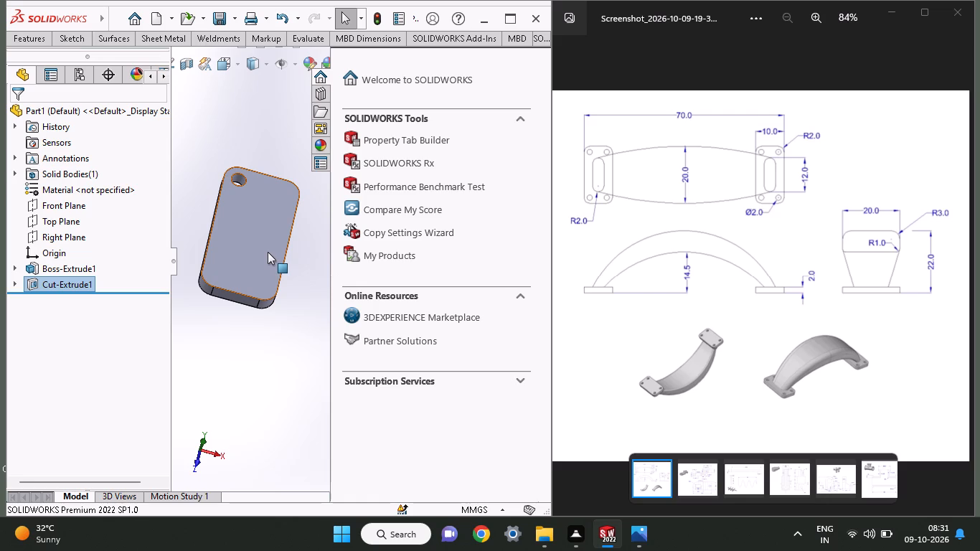
Start a sketch on the foot plate's top face and draw a circle of about 1.51 mm radius centred on the upper-right corner arc.
middle_click_drag(268, 252, 268, 259)
scroll(268, 259, "up", 1)
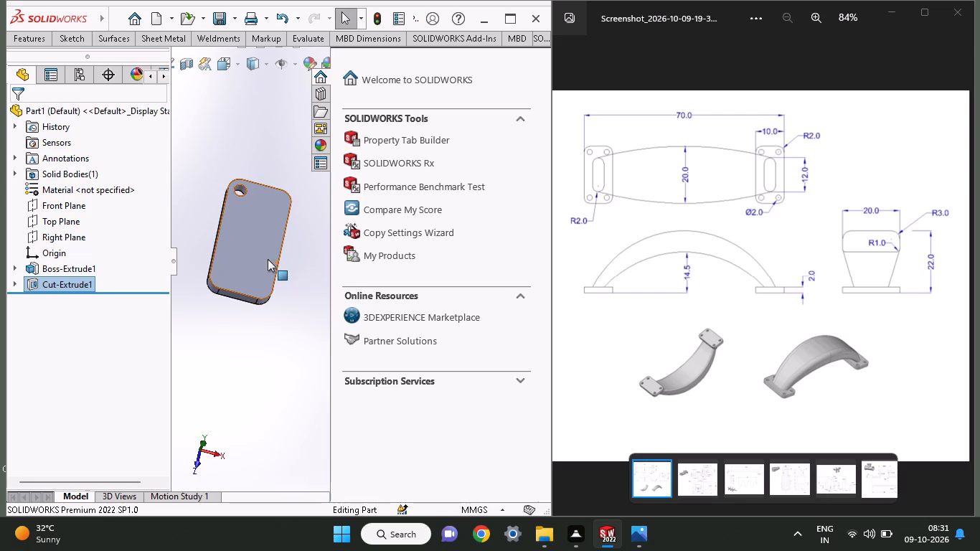
left_click(265, 195)
left_click(335, 158)
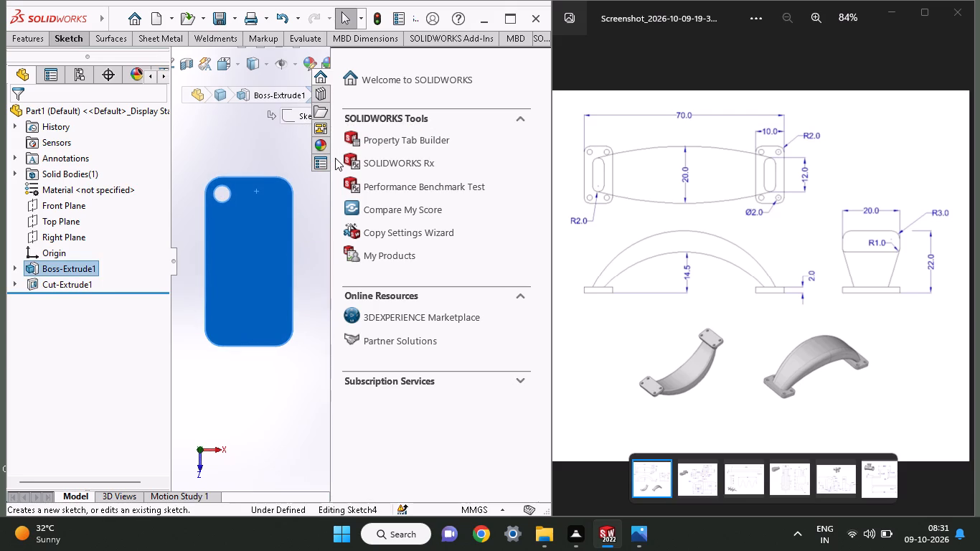
left_click(65, 42)
left_click(103, 93)
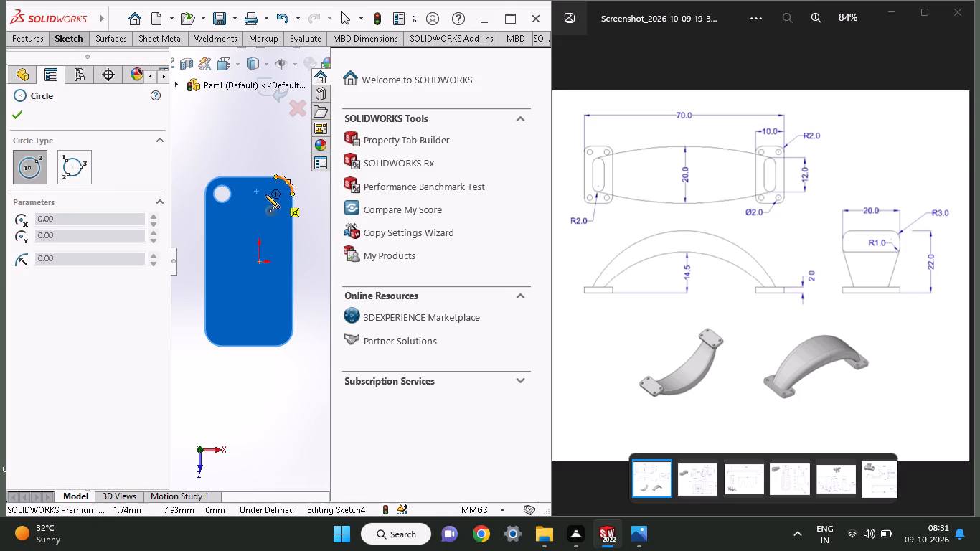
left_click(277, 193)
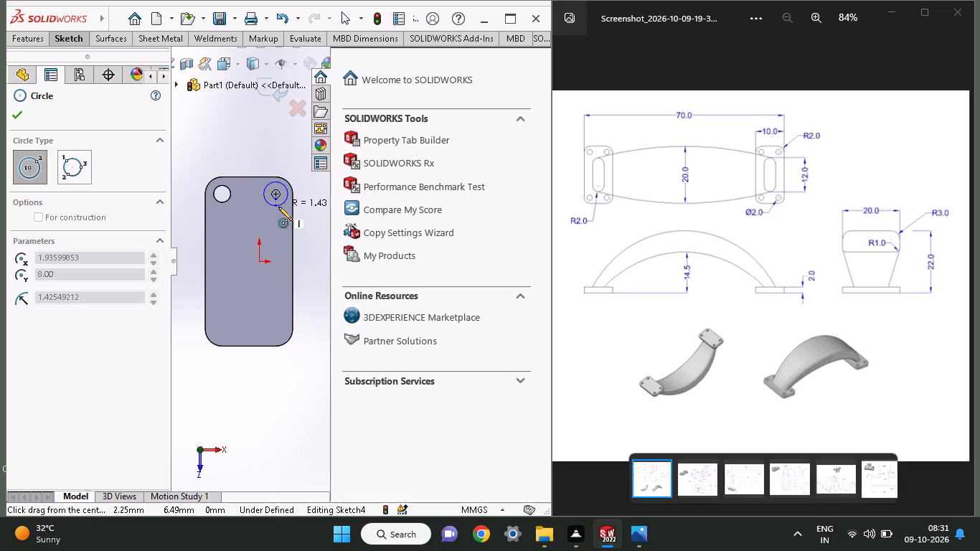
left_click(278, 207)
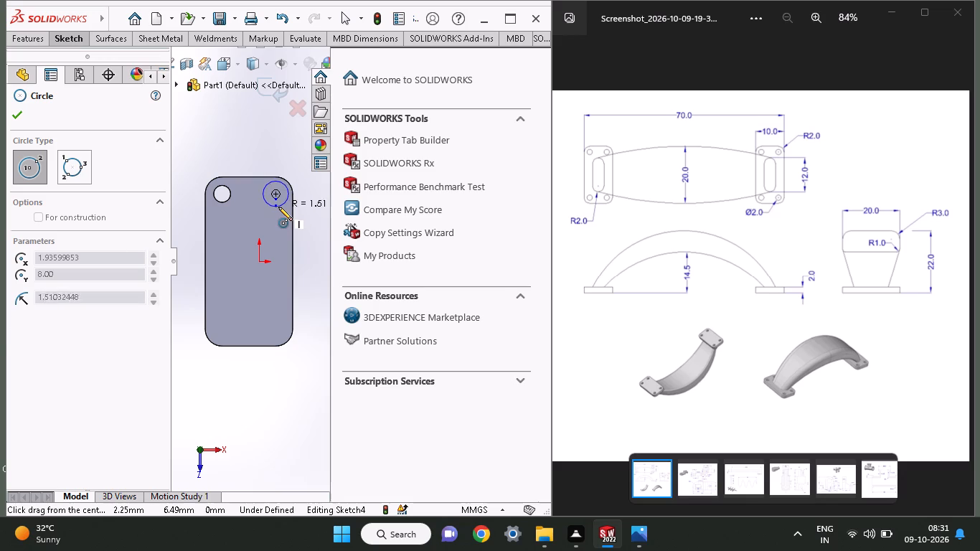
Dimension the upper-right hole circle's diameter as 2 mm.
left_click(77, 39)
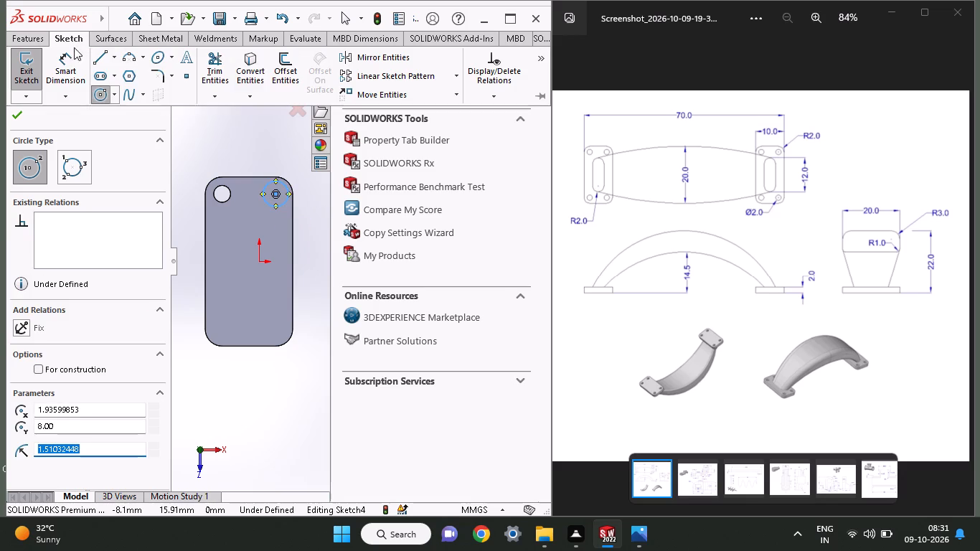
left_click(73, 57)
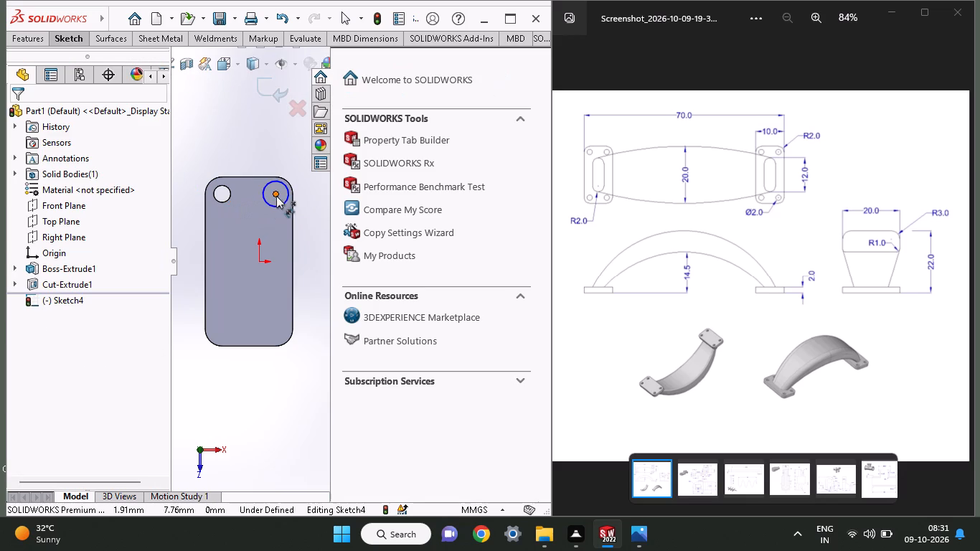
left_click(268, 204)
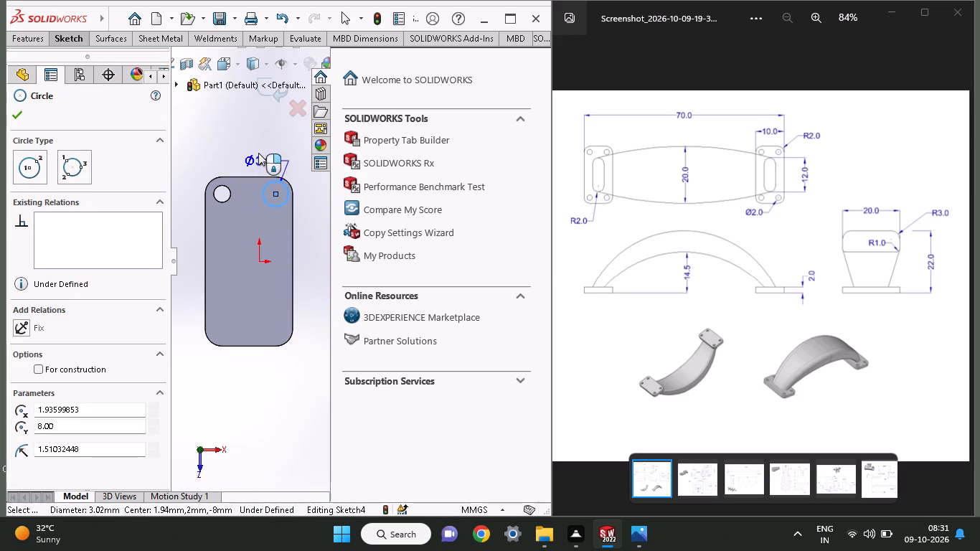
left_click(258, 153)
key("2")
key("Return")
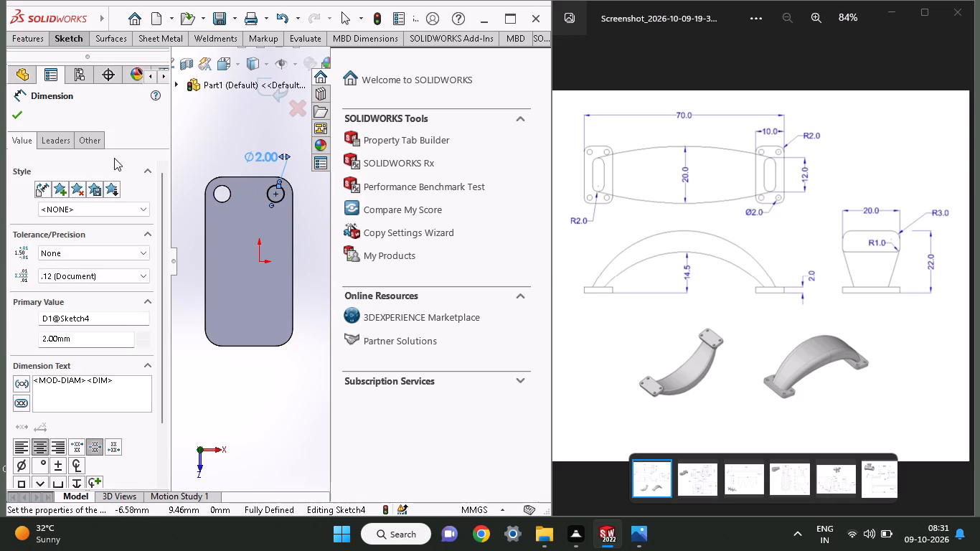
Cut-extrude the upper-right circle through the foot plate, with blind depths of 22 mm in Direction 1 and 21 mm in Direction 2.
left_click(23, 32)
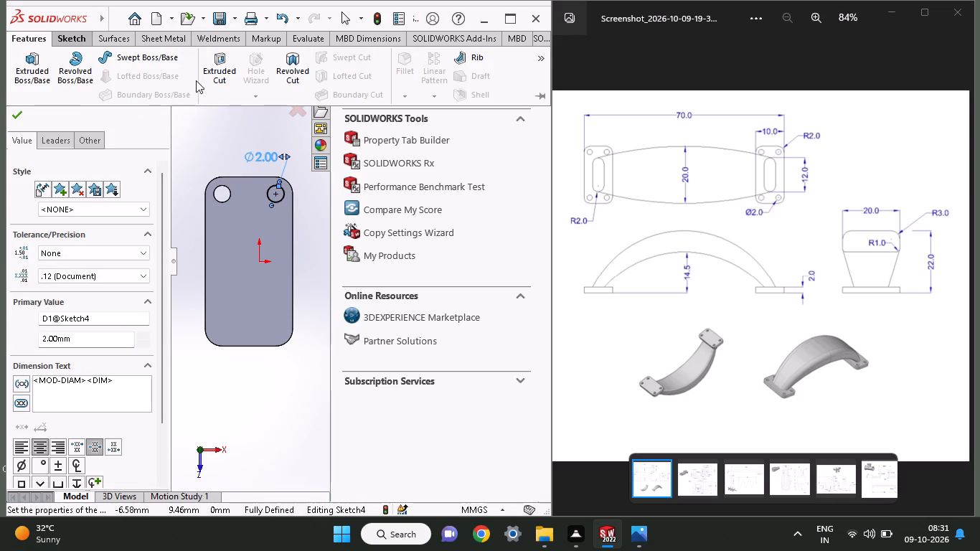
left_click(204, 79)
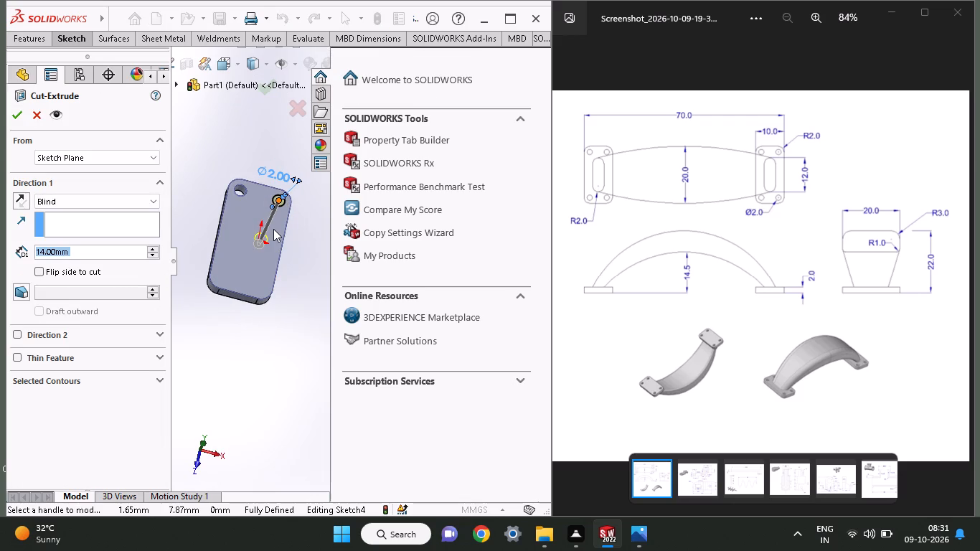
left_click_drag(263, 240, 253, 260)
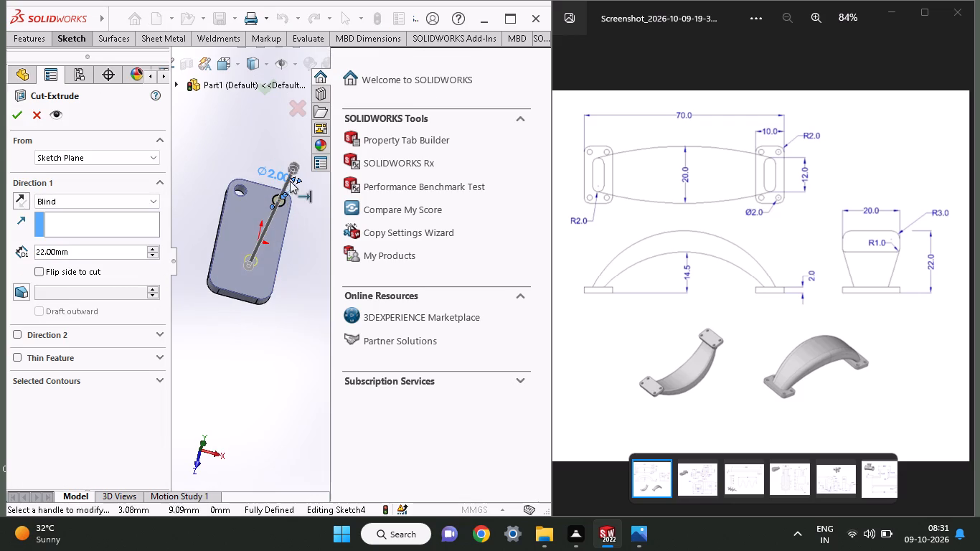
left_click_drag(295, 167, 288, 138)
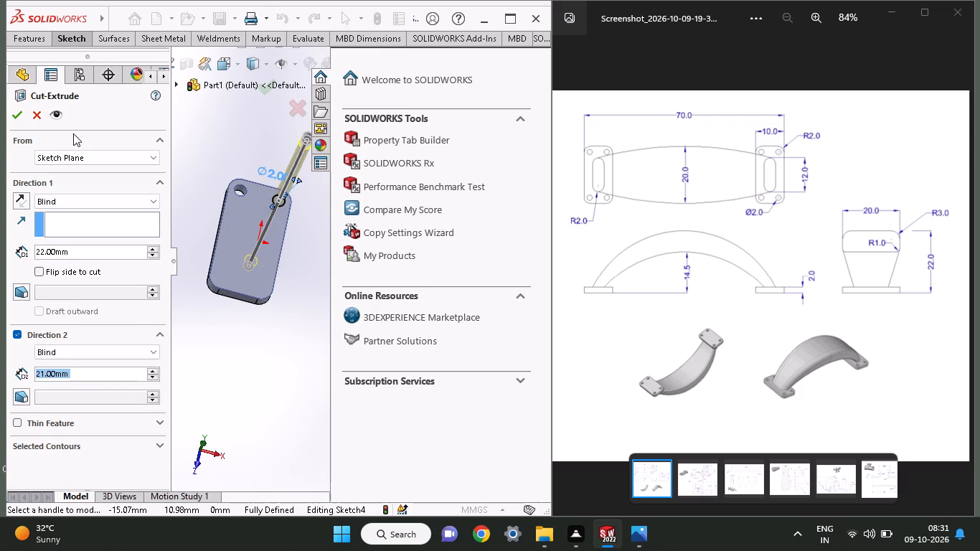
left_click(19, 115)
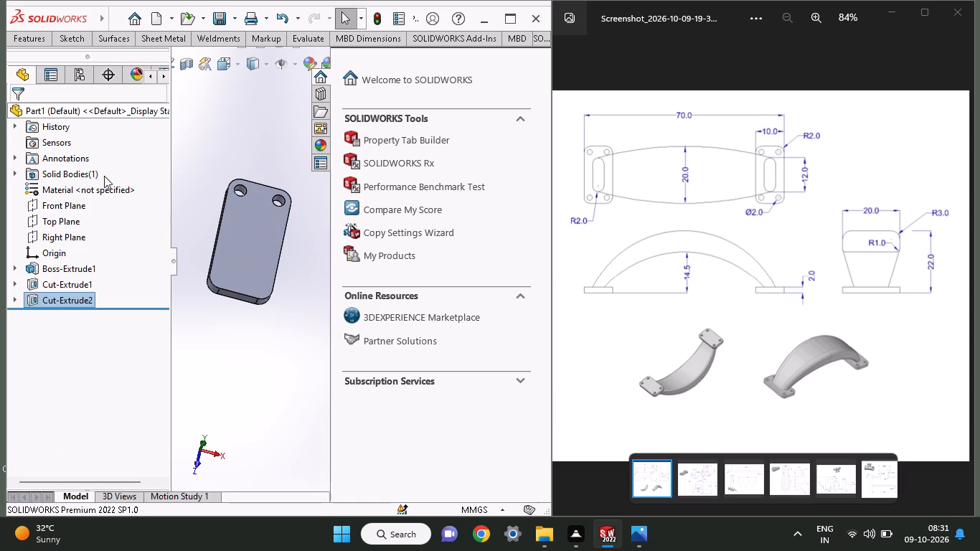
Start a sketch on the foot plate's top face and draw a circle of about 0.75 mm radius centred on the lower-left corner arc.
middle_click(263, 258)
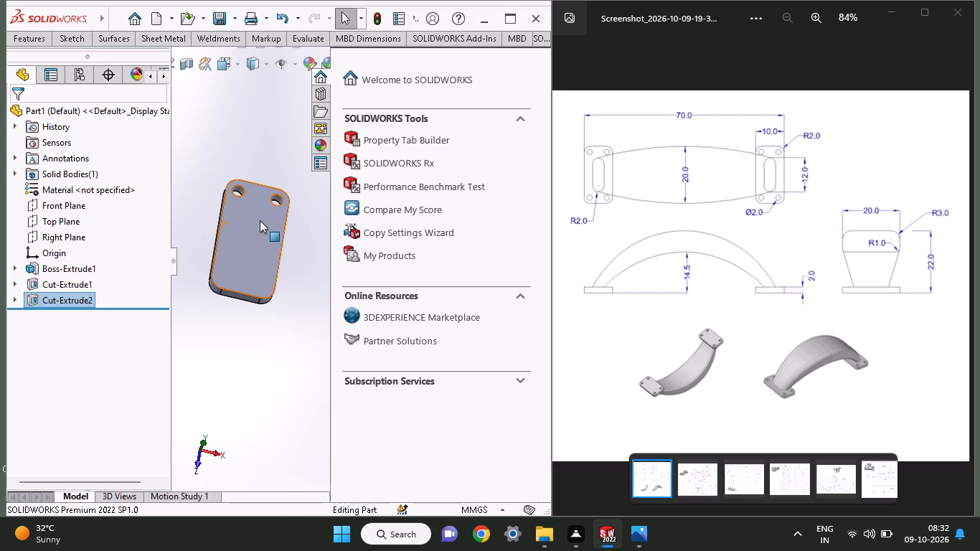
left_click(229, 279)
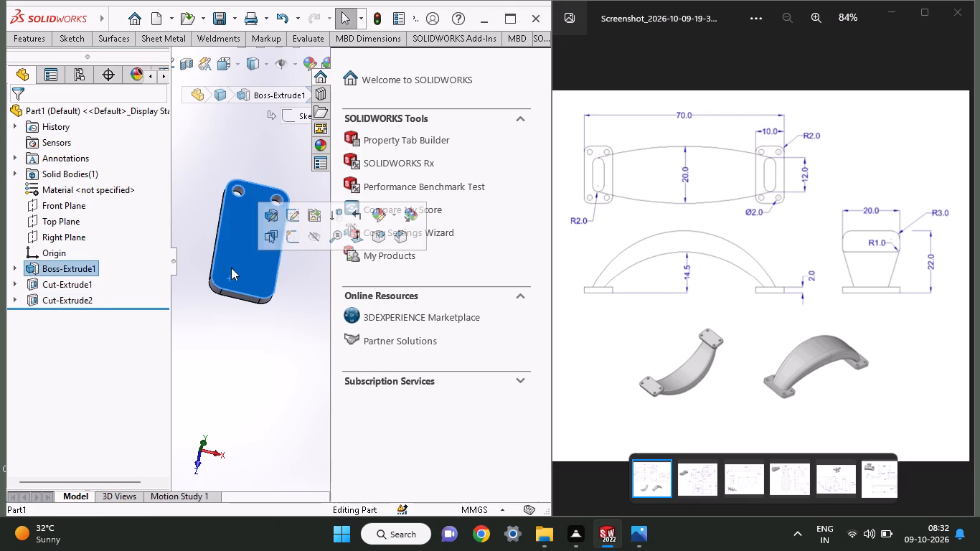
left_click(284, 235)
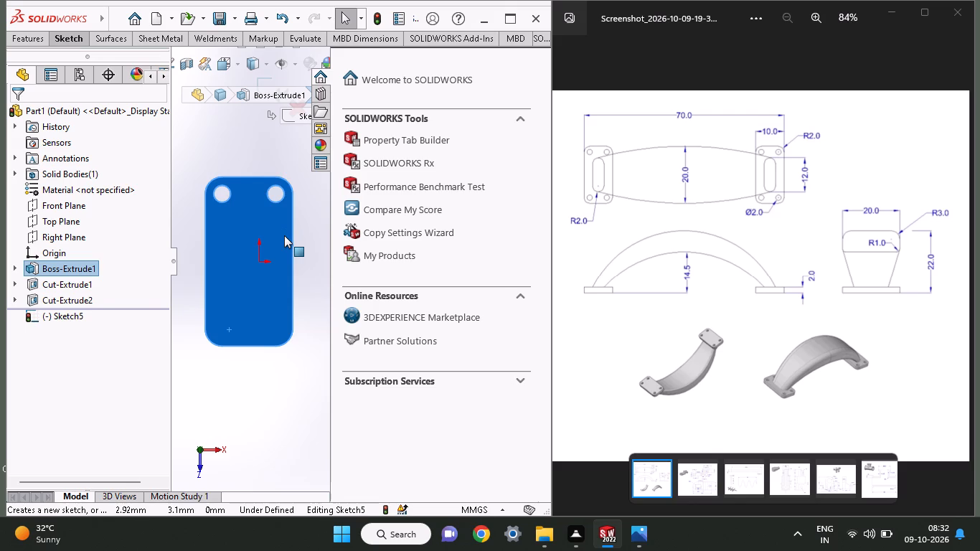
left_click(65, 33)
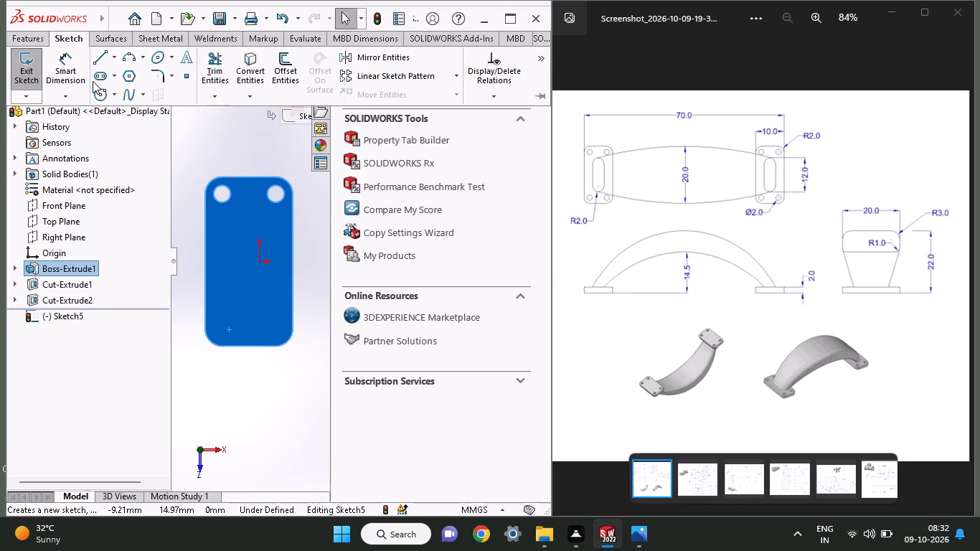
left_click(98, 90)
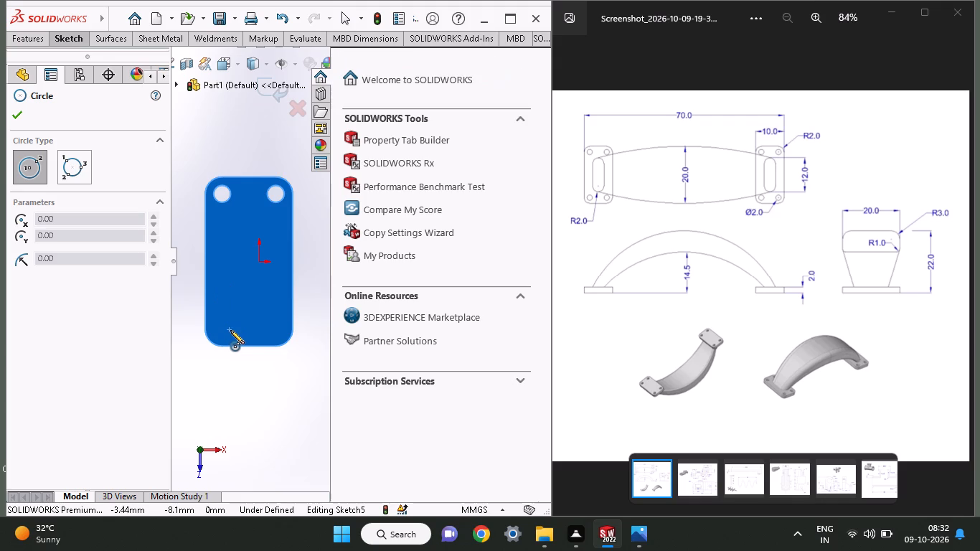
left_click(222, 329)
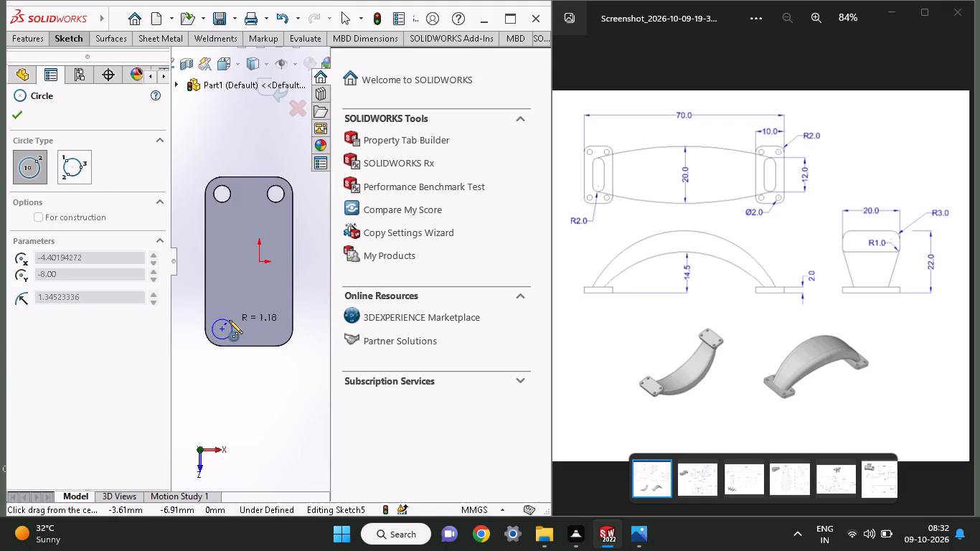
left_click(227, 326)
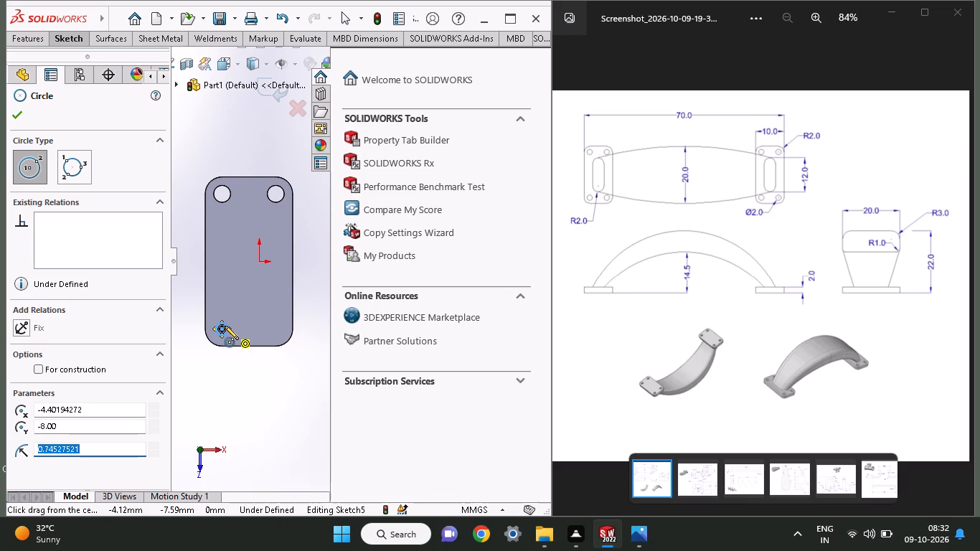
Dimension the lower-left hole circle's diameter as 2 mm.
left_click(63, 39)
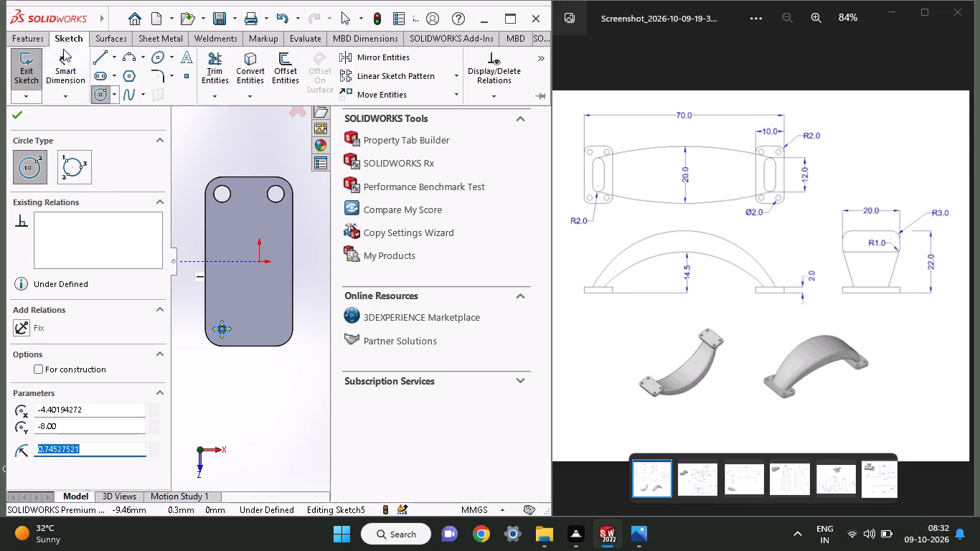
left_click(62, 55)
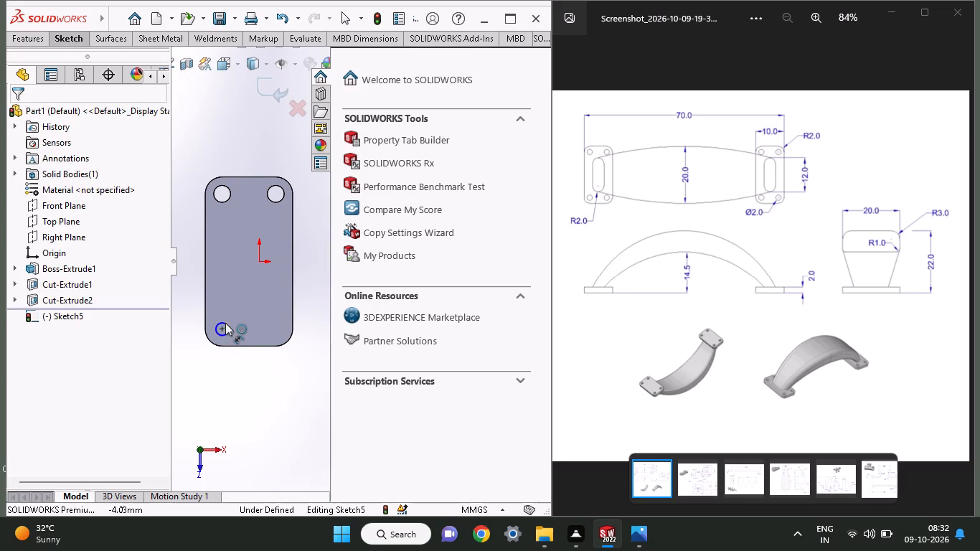
left_click(225, 323)
left_click(230, 302)
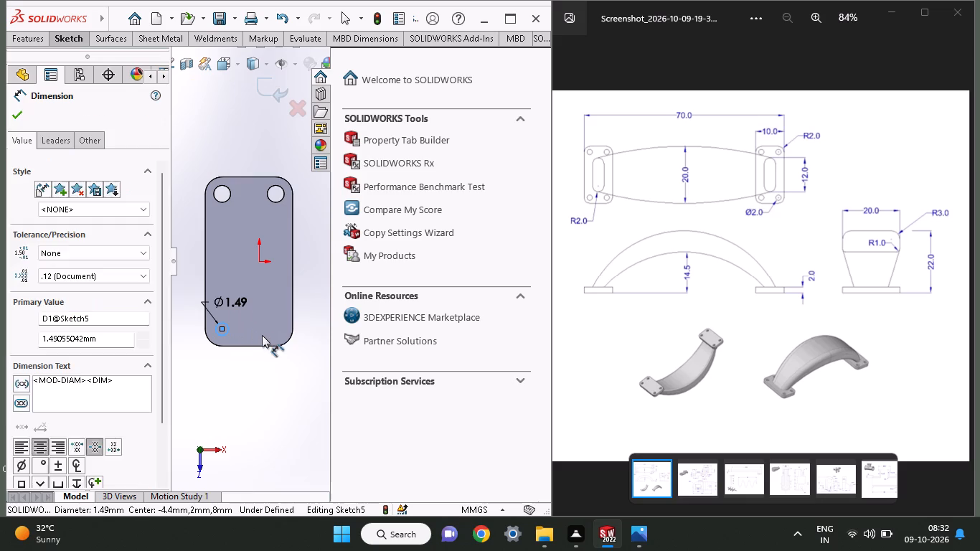
key("2")
key("Return")
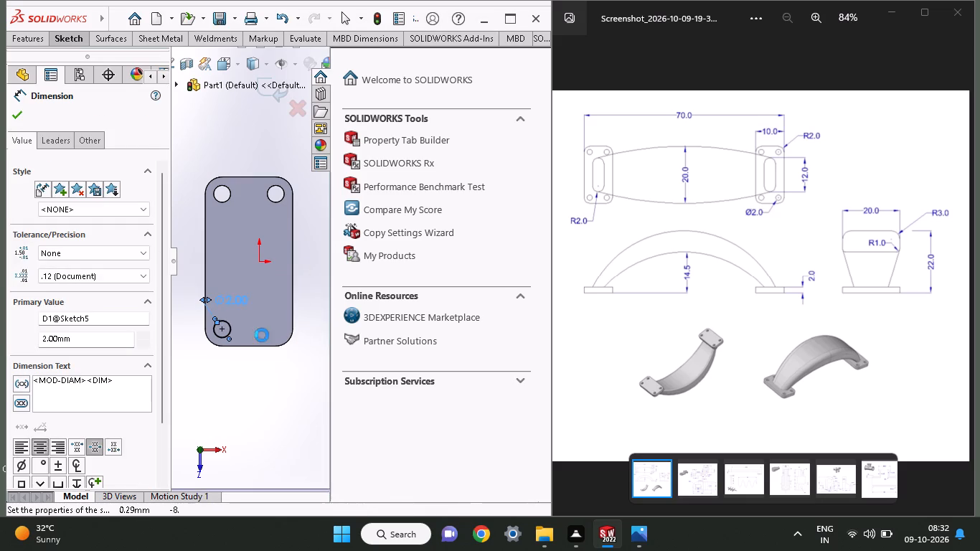
Cut-extrude the lower-left circle through the foot plate, with blind depths of 34 mm in Direction 1 and 23 mm in Direction 2.
left_click(34, 33)
left_click(215, 80)
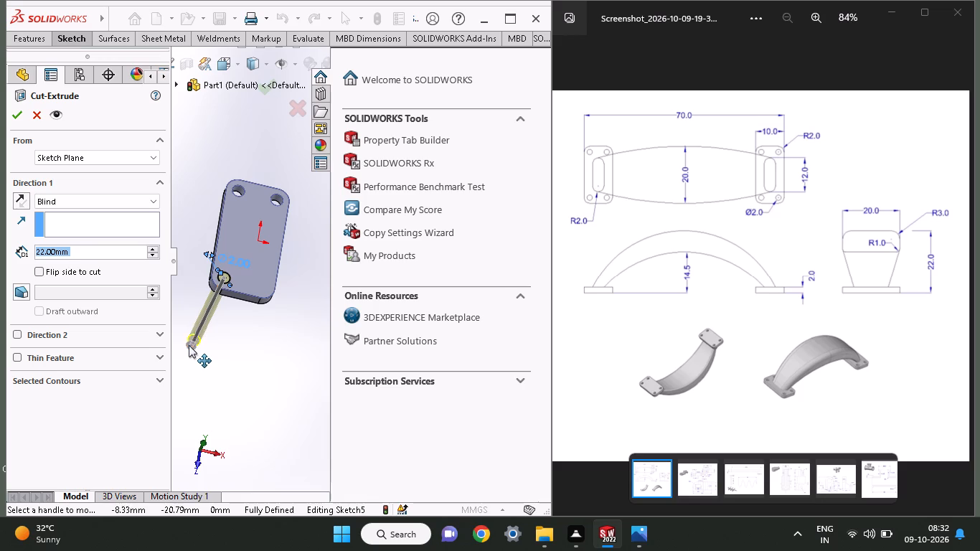
left_click_drag(189, 348, 188, 378)
left_click_drag(239, 237, 248, 212)
left_click(13, 108)
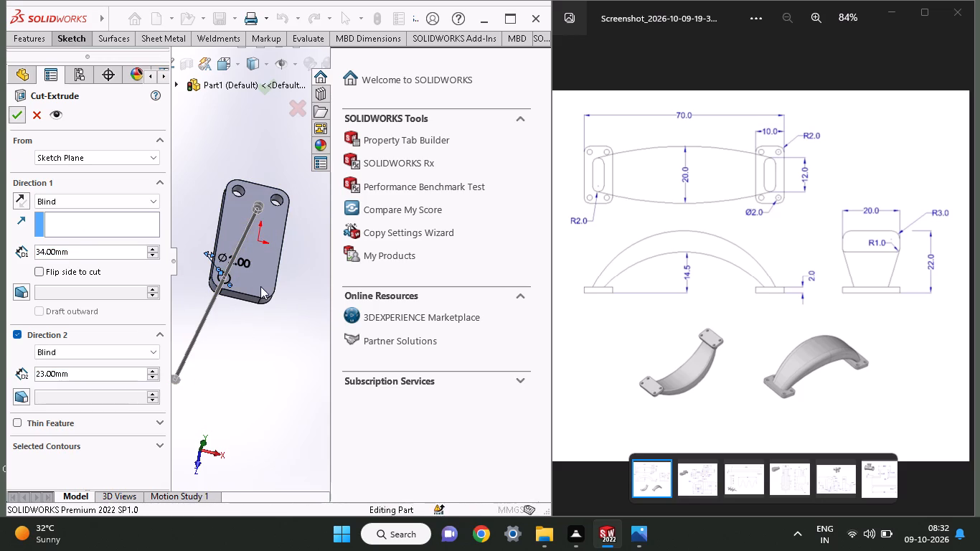
Start a sketch on the foot plate's top face and draw a circle of about 1.93 mm radius centred on the lower-right corner arc.
left_click(262, 273)
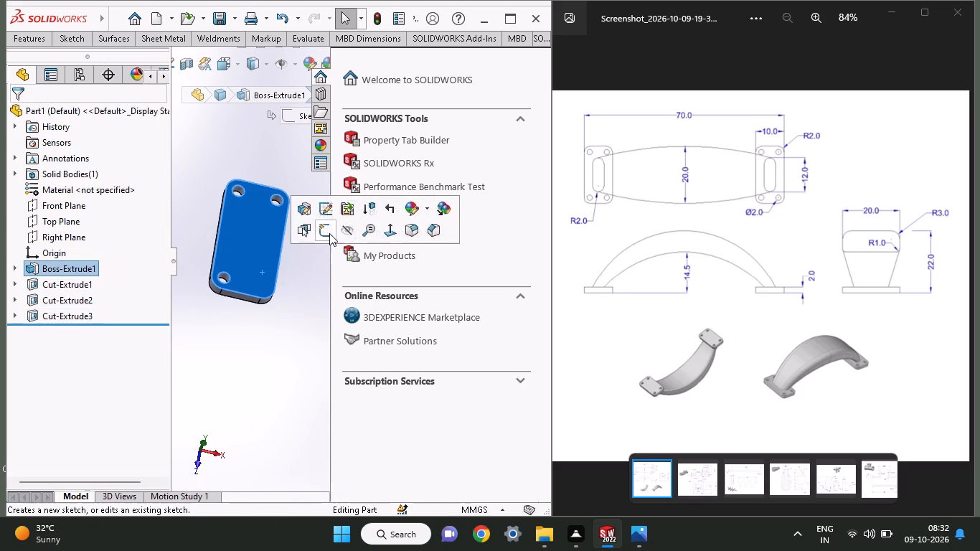
left_click(329, 233)
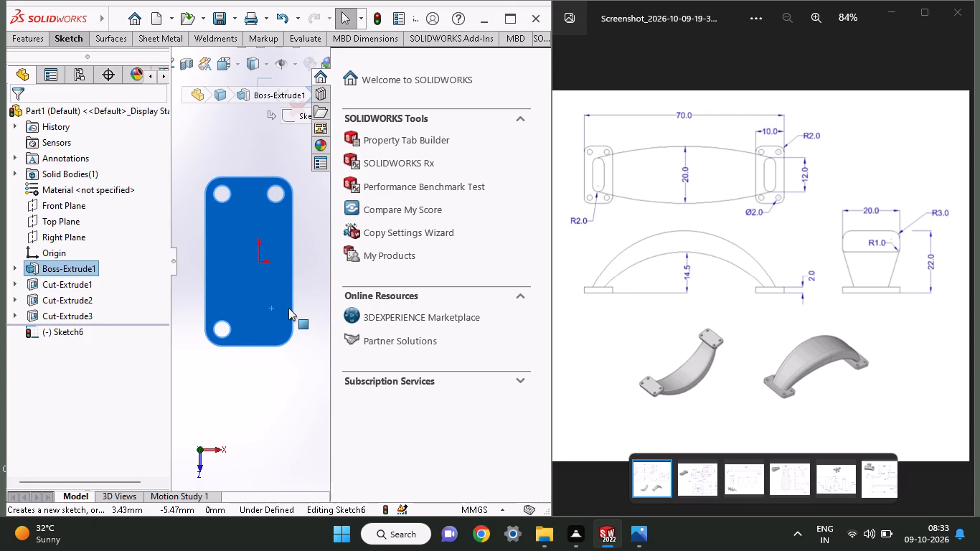
left_click(75, 36)
left_click(102, 91)
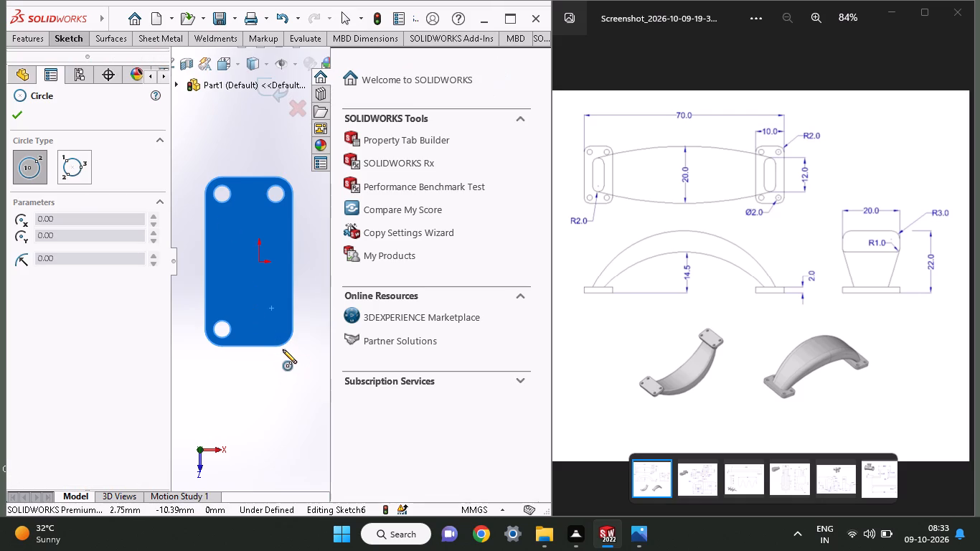
left_click(277, 329)
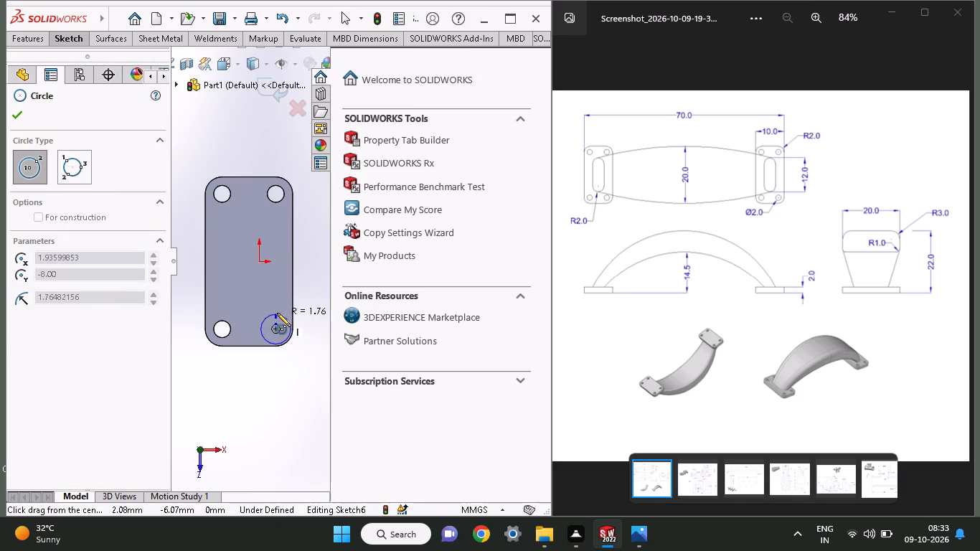
left_click(277, 313)
Dimension the lower-right hole circle's diameter as 2 mm.
left_click(78, 44)
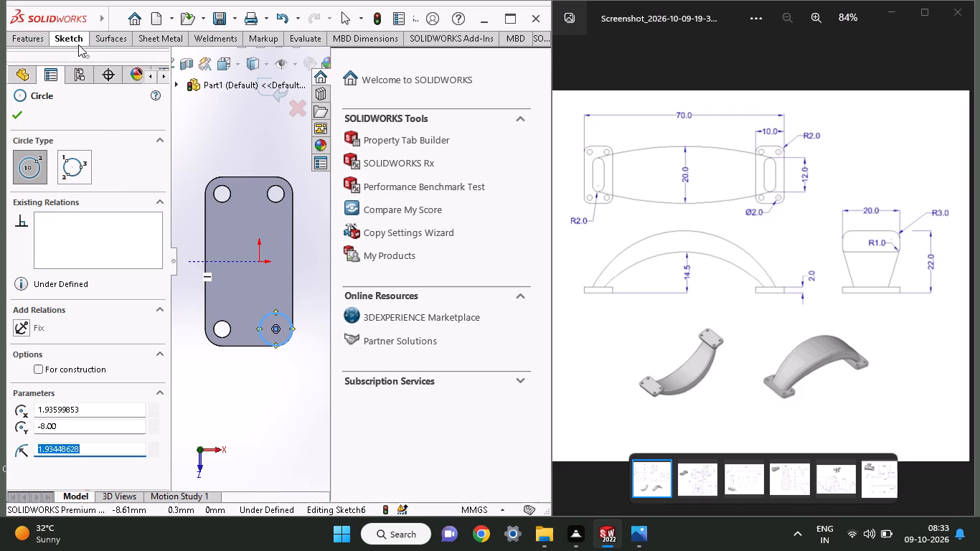
left_click(78, 62)
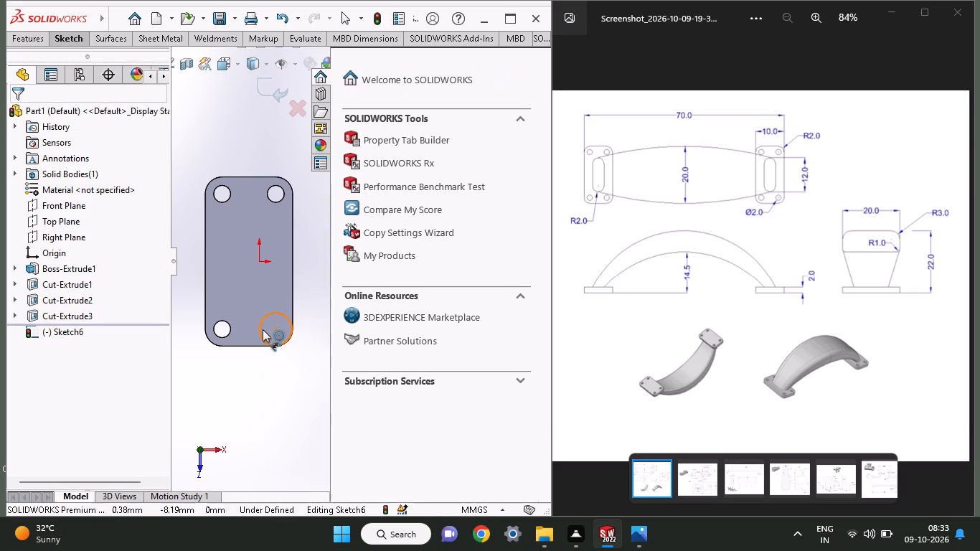
left_click(263, 326)
left_click(255, 301)
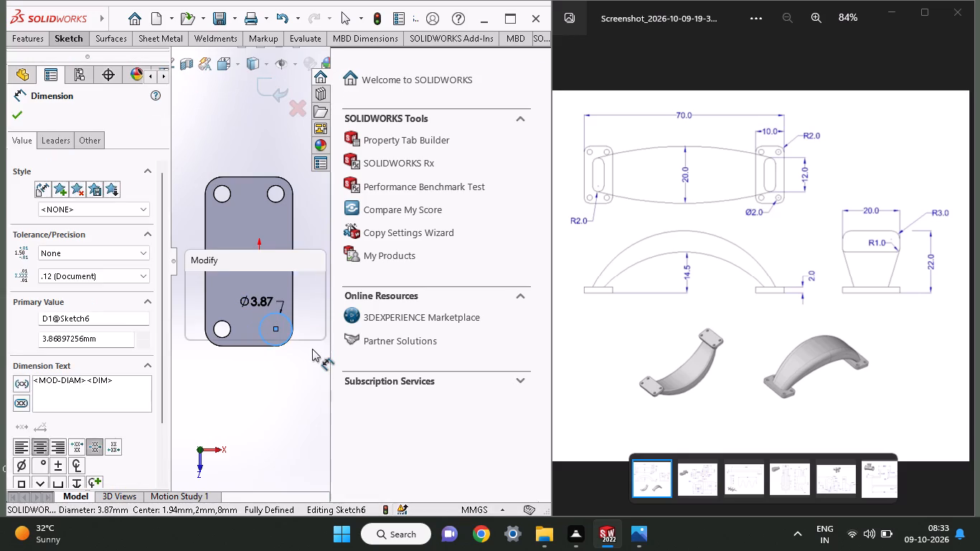
key("2")
key("Return")
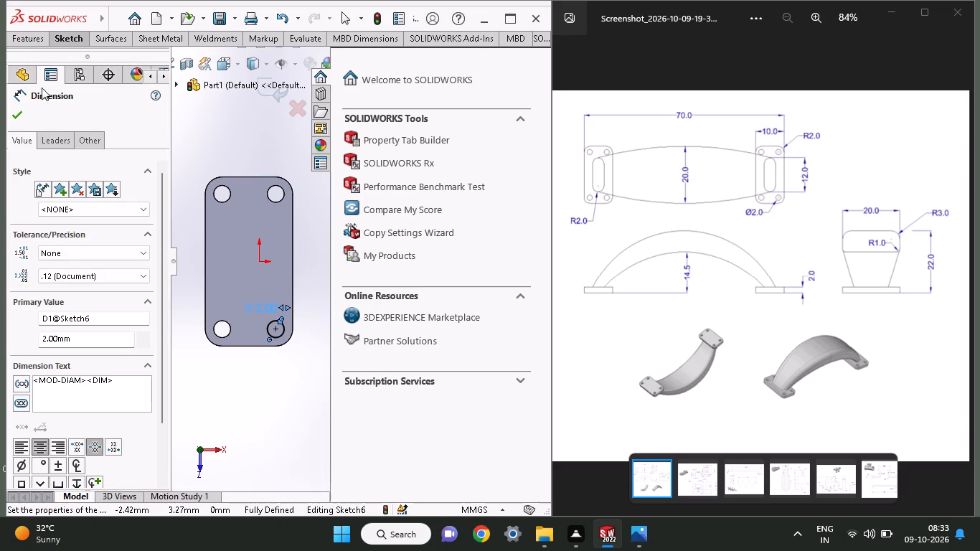
Cut-extrude the lower-right circle through the foot plate, with blind depths of 38 mm in Direction 1 and 20 mm in Direction 2.
left_click(20, 35)
left_click(225, 85)
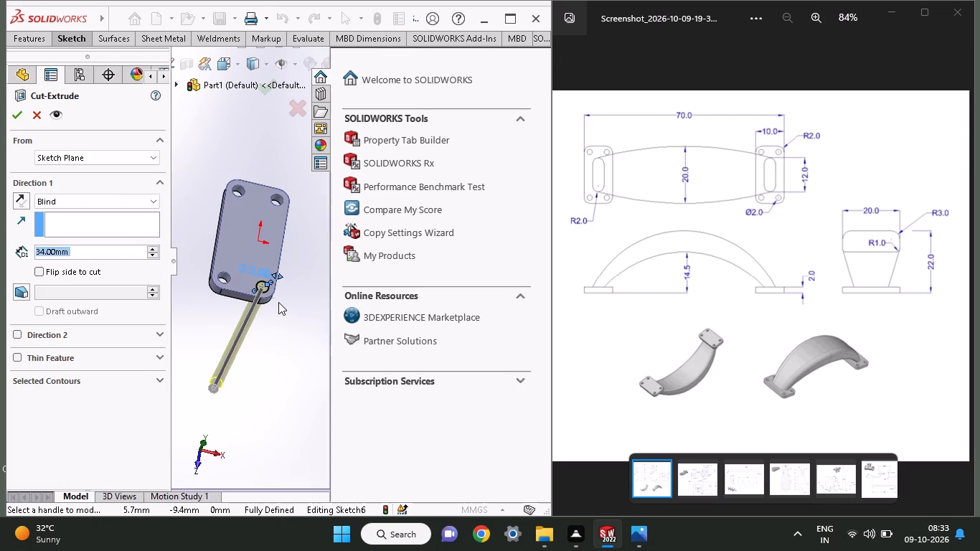
left_click_drag(212, 374, 211, 376)
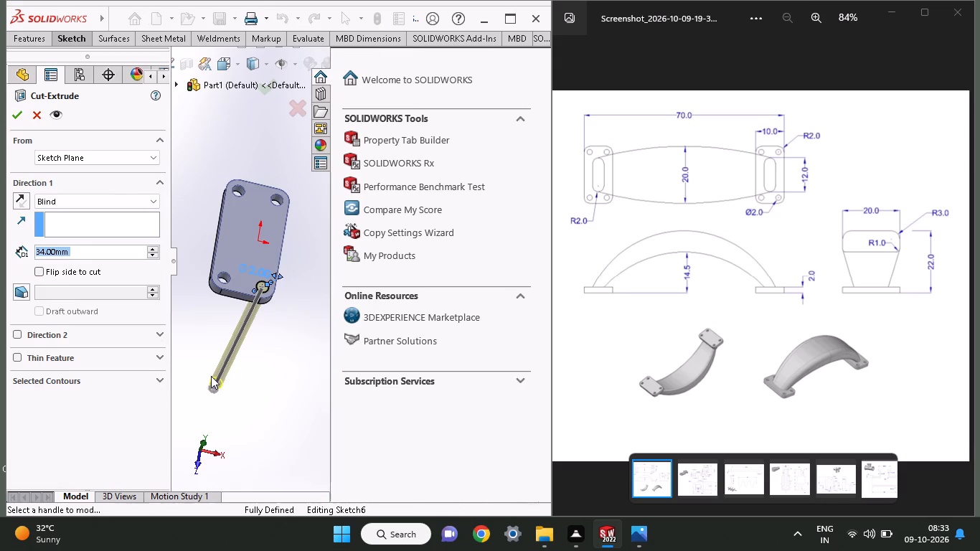
left_click_drag(211, 376, 211, 400)
left_click_drag(211, 387, 207, 395)
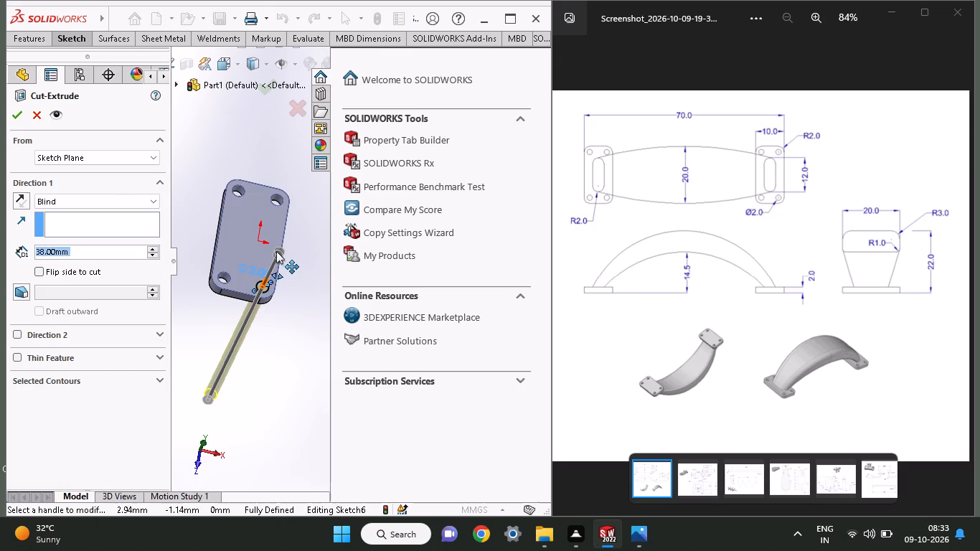
left_click_drag(276, 251, 276, 227)
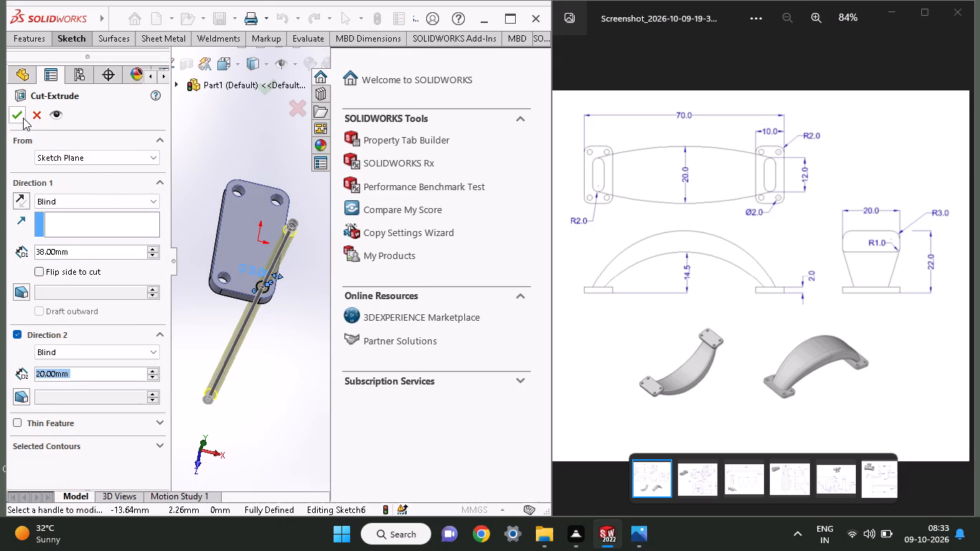
left_click(22, 118)
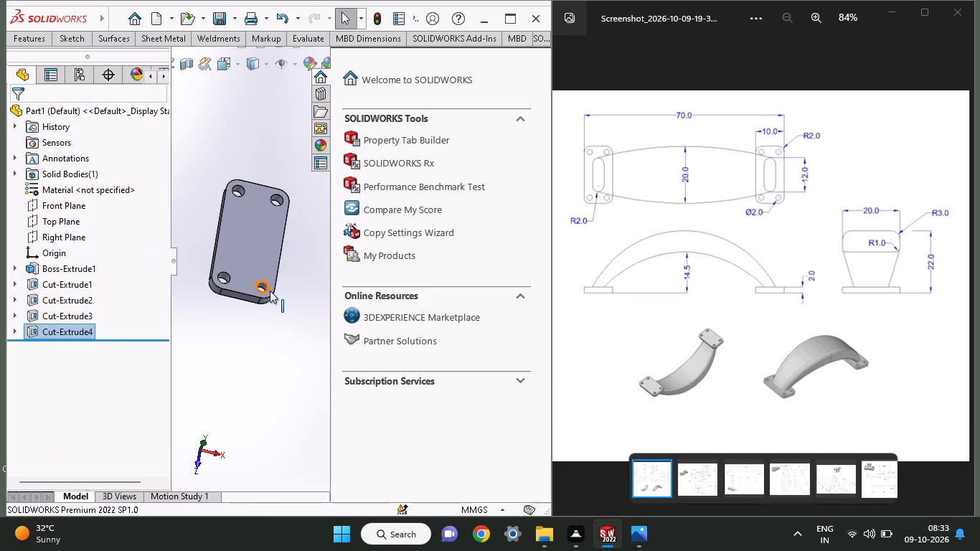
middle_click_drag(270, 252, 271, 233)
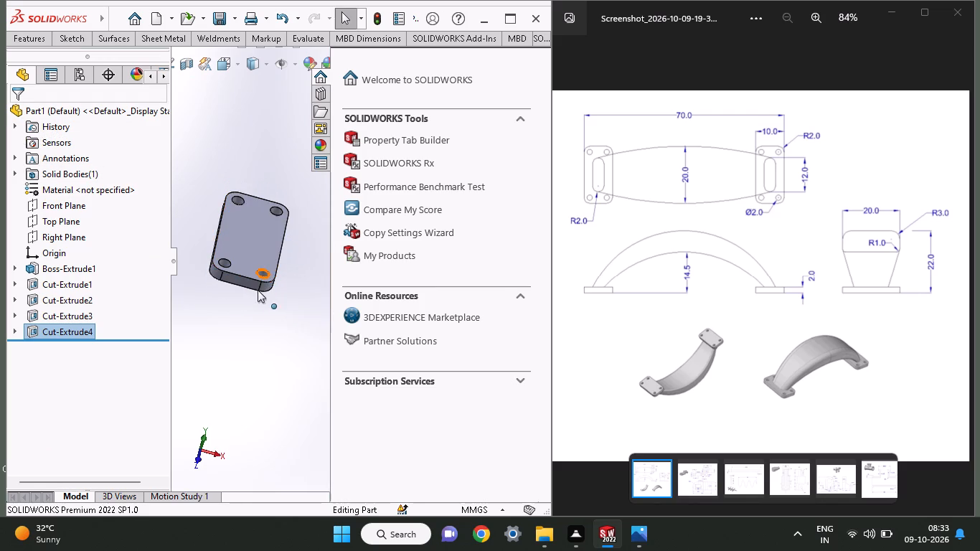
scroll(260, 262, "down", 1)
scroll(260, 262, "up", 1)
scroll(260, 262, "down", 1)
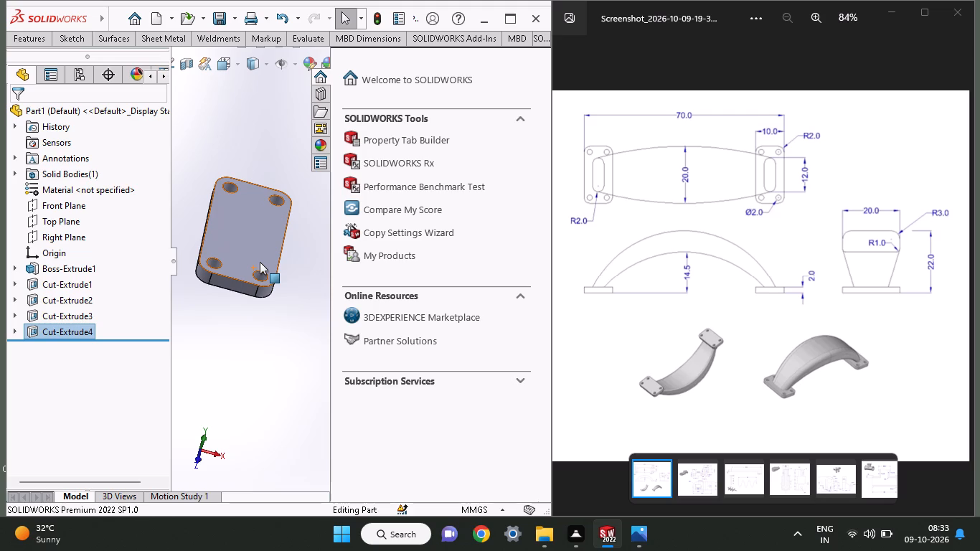
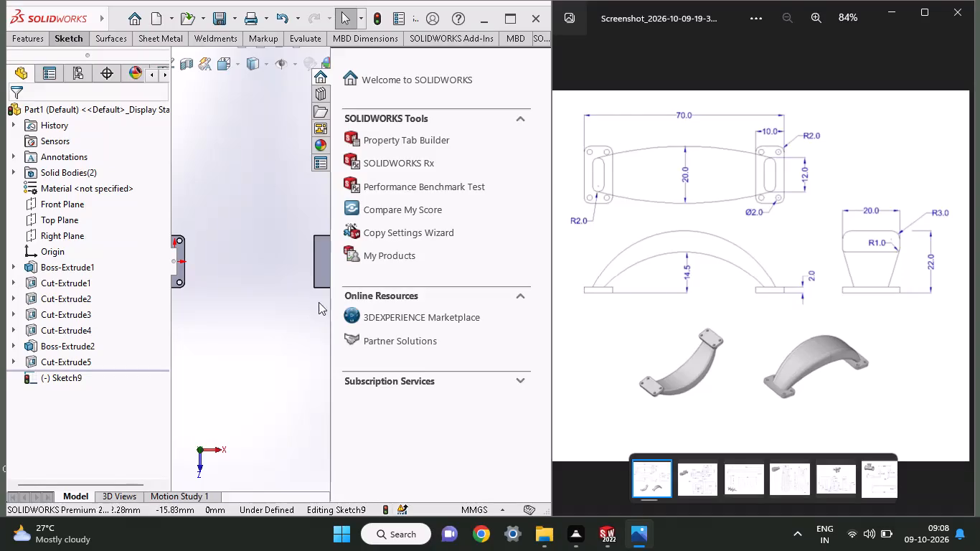
Widen the graphics area by narrowing the task pane so that both foot plates fit in view.
scroll(330, 312, "down", 1)
left_click_drag(330, 314, 370, 319)
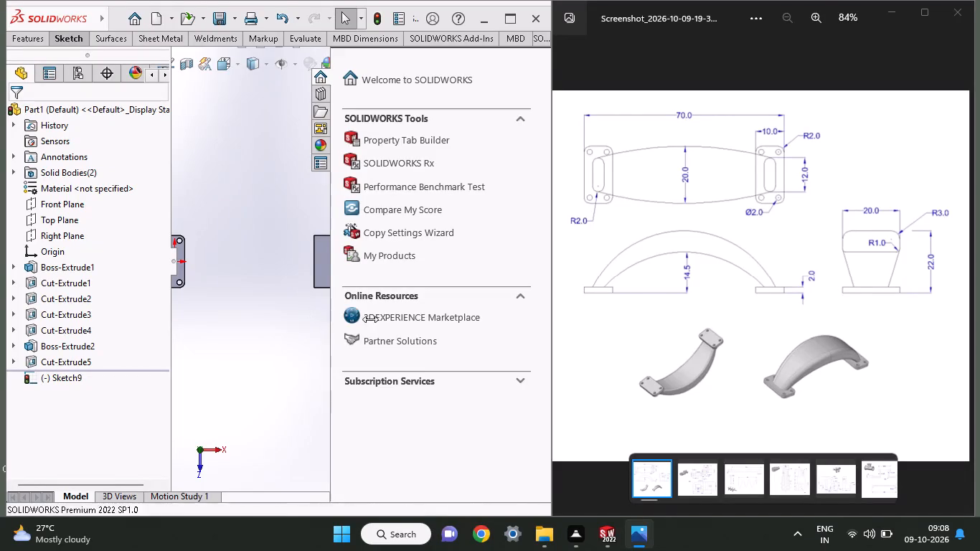
left_click_drag(370, 319, 384, 322)
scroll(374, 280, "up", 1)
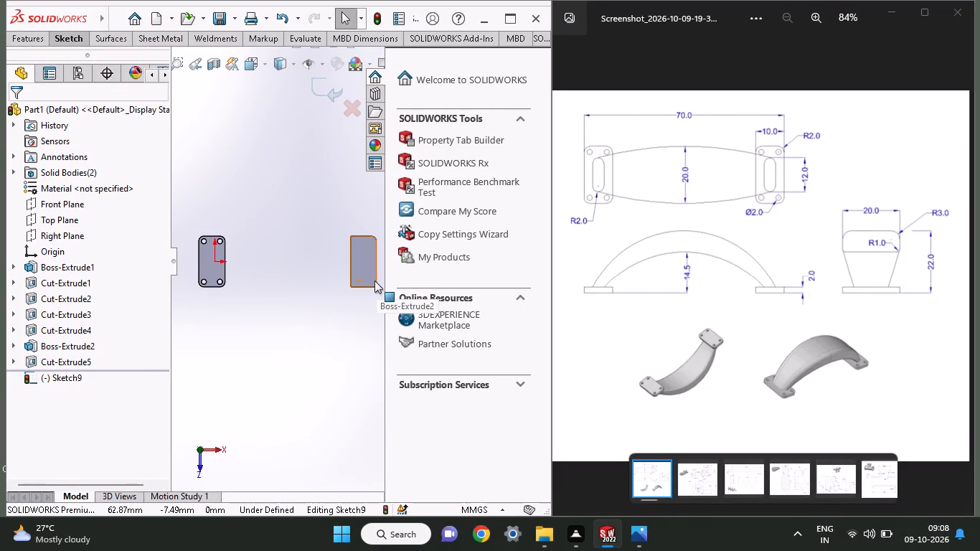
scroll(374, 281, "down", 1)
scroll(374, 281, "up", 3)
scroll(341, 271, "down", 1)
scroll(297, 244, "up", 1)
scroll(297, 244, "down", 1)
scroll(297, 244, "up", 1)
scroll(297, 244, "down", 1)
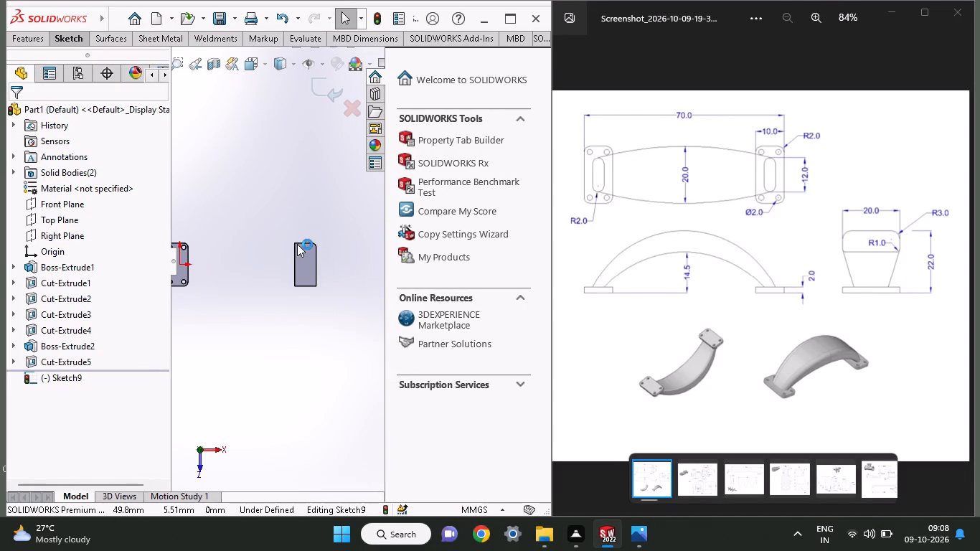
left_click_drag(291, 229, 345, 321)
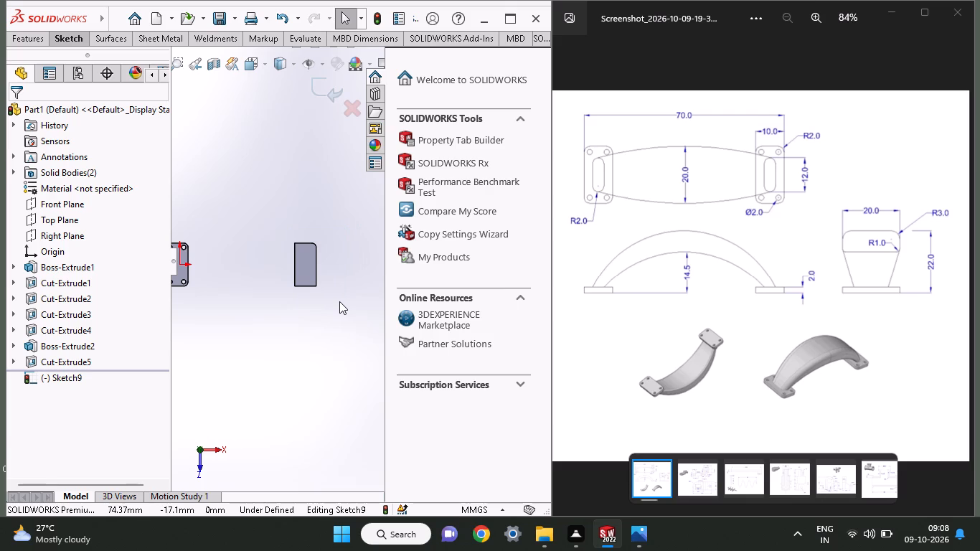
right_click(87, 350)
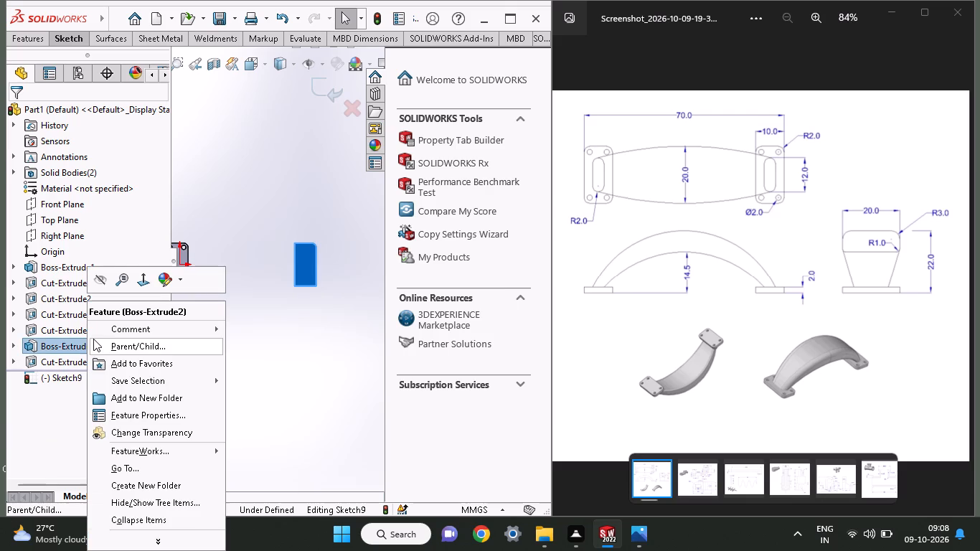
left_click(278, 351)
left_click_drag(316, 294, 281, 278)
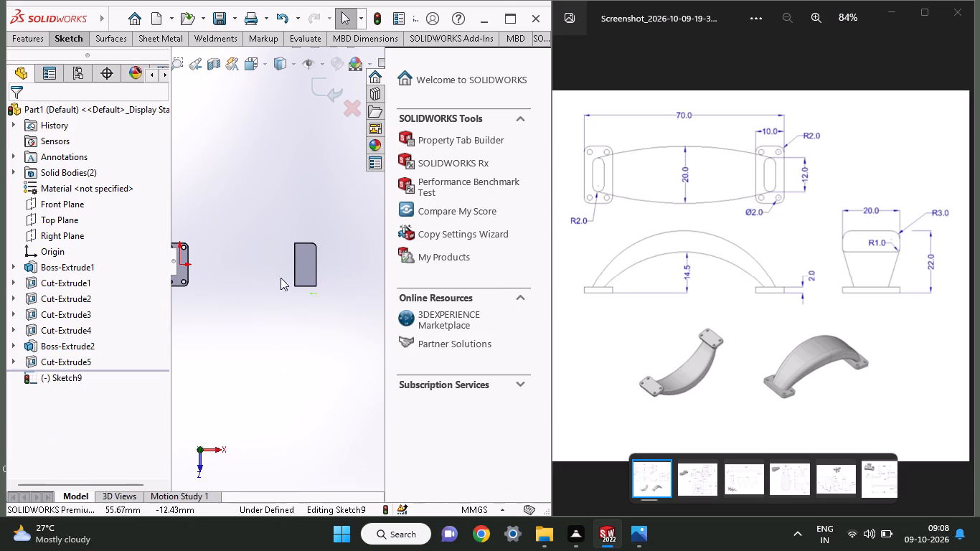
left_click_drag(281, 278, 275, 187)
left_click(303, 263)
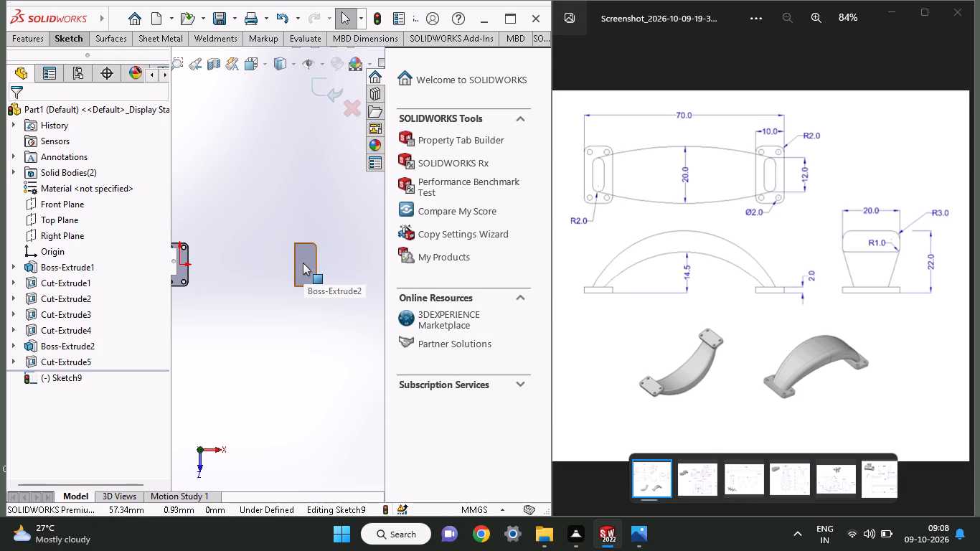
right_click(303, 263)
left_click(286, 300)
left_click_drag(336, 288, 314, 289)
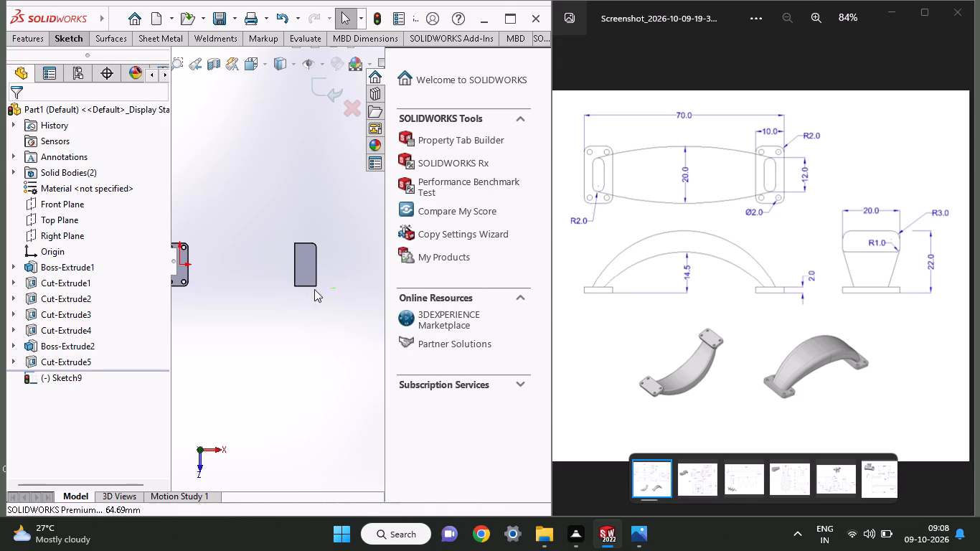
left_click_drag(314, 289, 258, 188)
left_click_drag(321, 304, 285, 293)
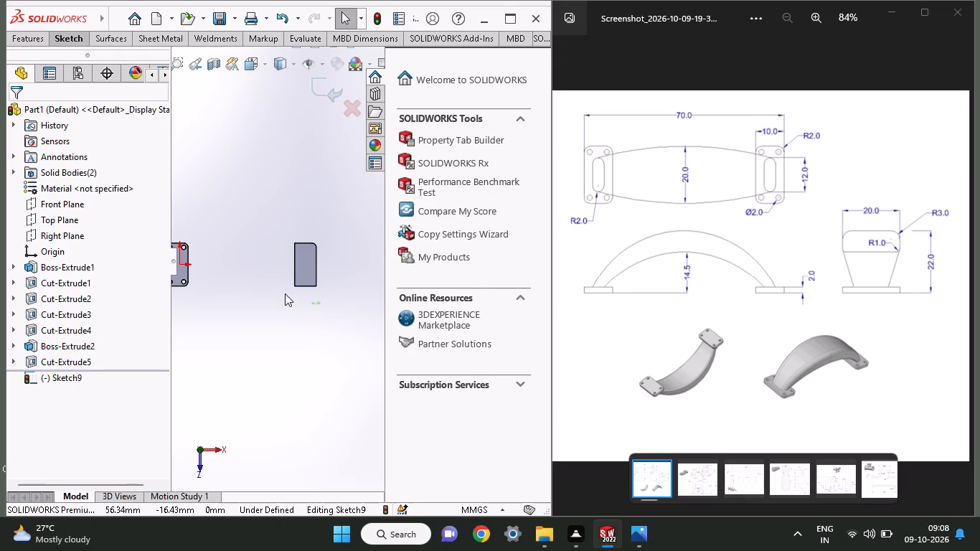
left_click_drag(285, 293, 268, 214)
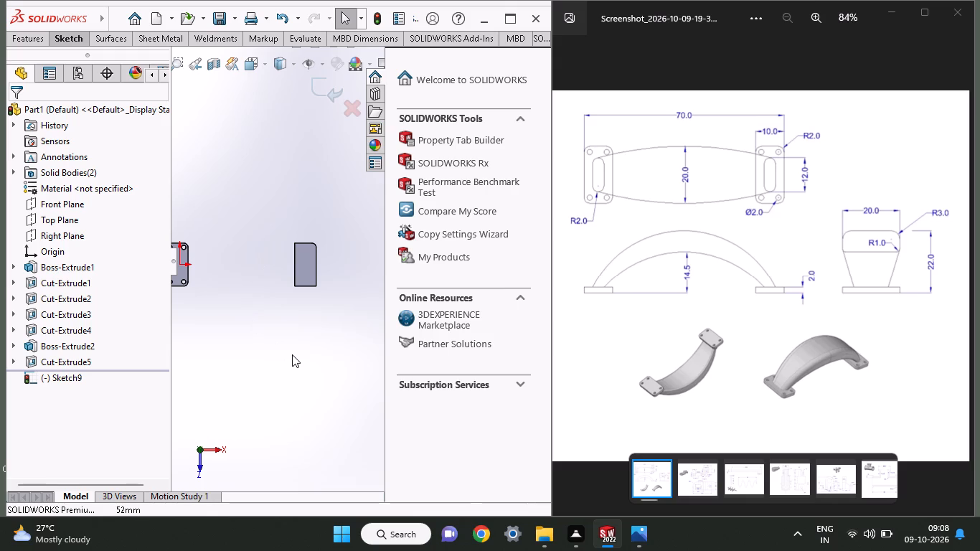
Undo the new sketch, the second plate's rounded-corner cut and its extrusion, back to its open rectangle sketch.
key("ctrl+z")
key("ctrl+z")
key("ctrl+z")
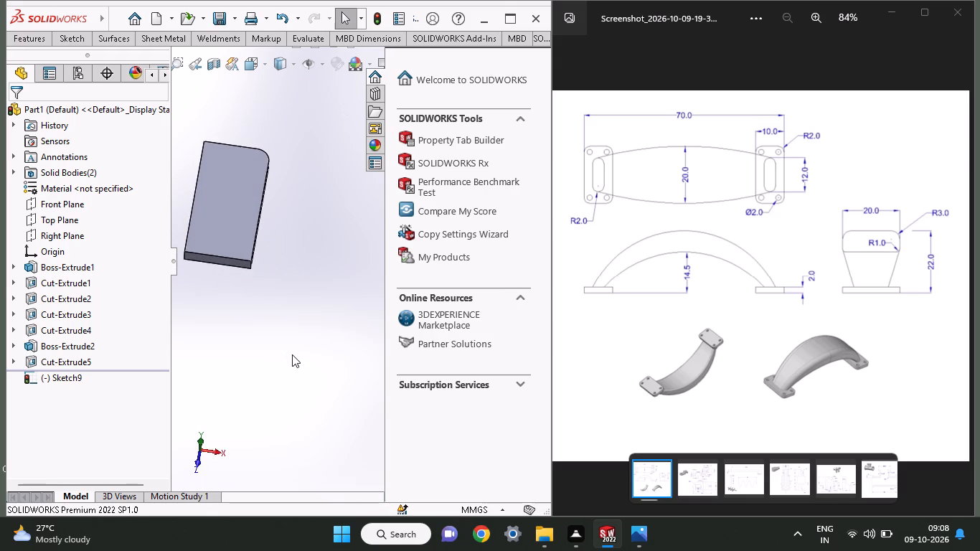
key("ctrl+z")
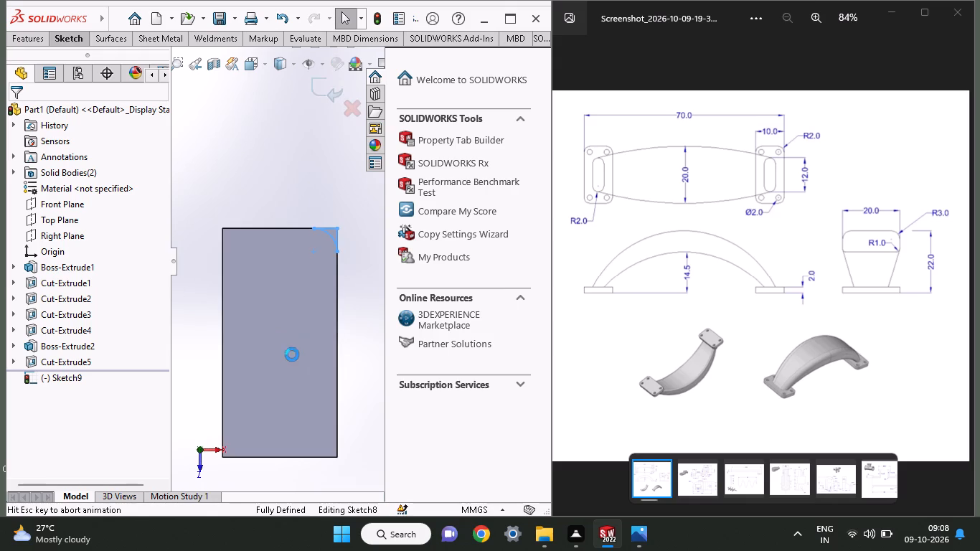
key("ctrl+z")
key("ctrl+z")
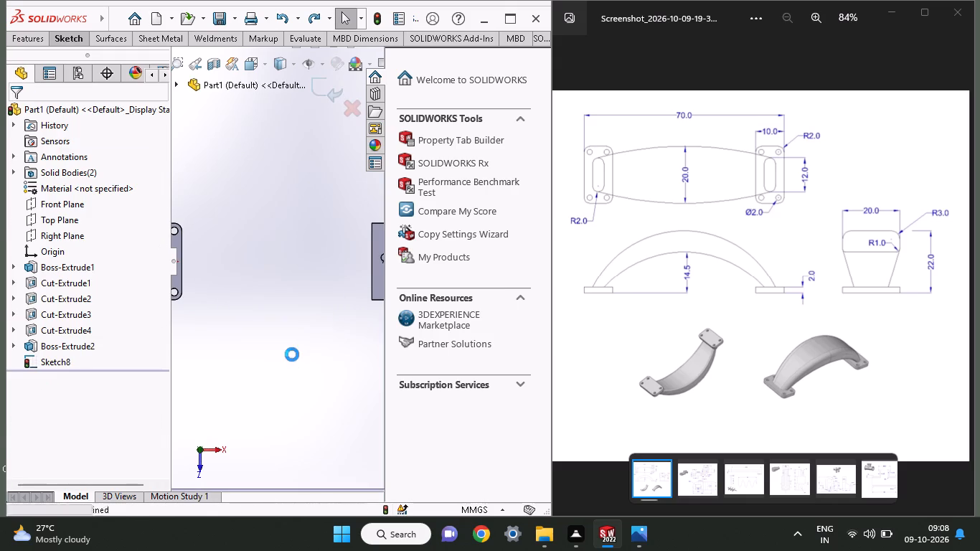
key("ctrl+z")
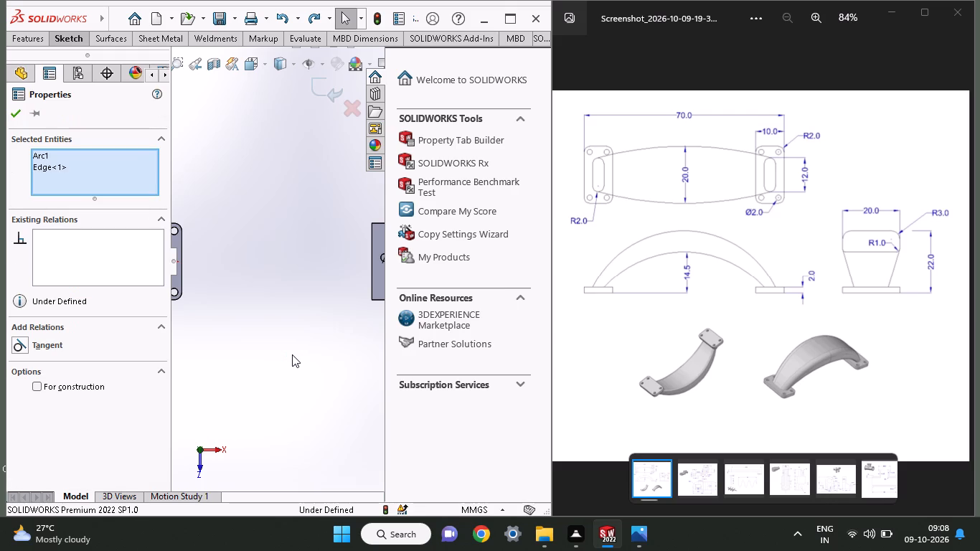
key("ctrl+z")
key("ctrl+z")
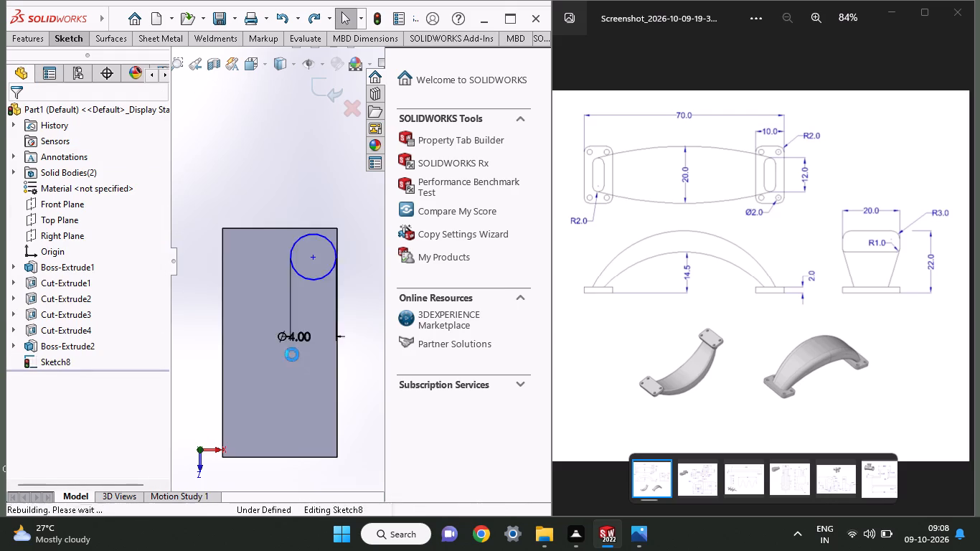
key("ctrl+z")
key("ctrl+z")
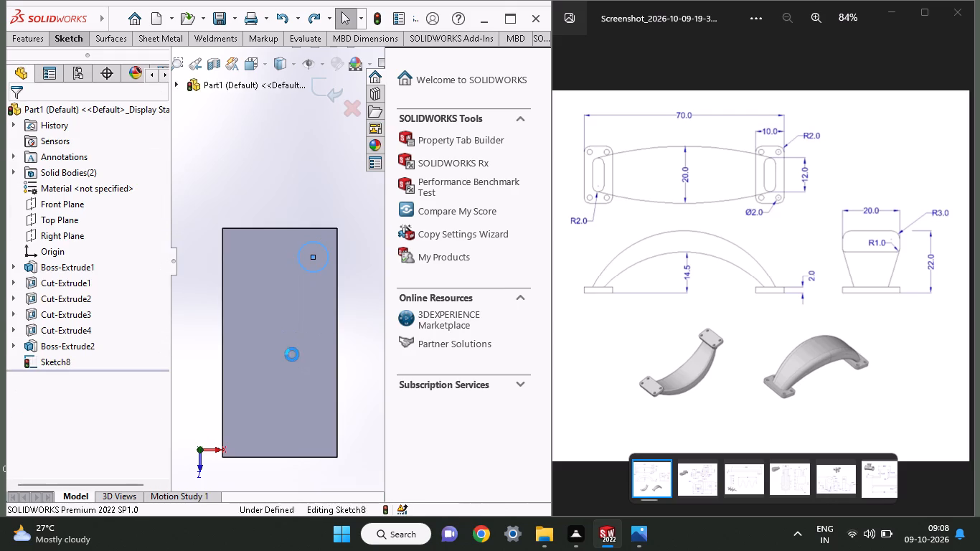
key("ctrl+z")
key("ctrl+z")
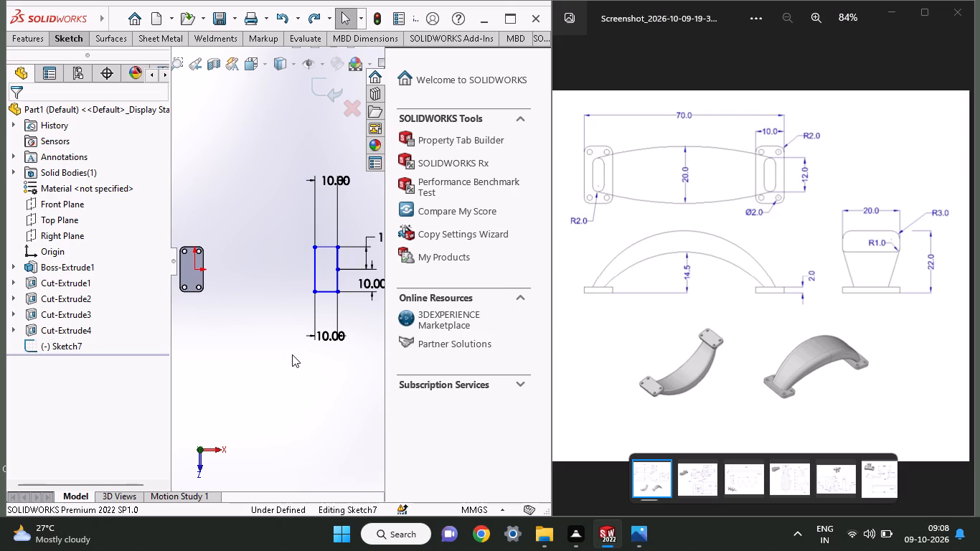
Extrude the second foot plate's rectangle as a blind boss 2 mm deep.
left_click(41, 39)
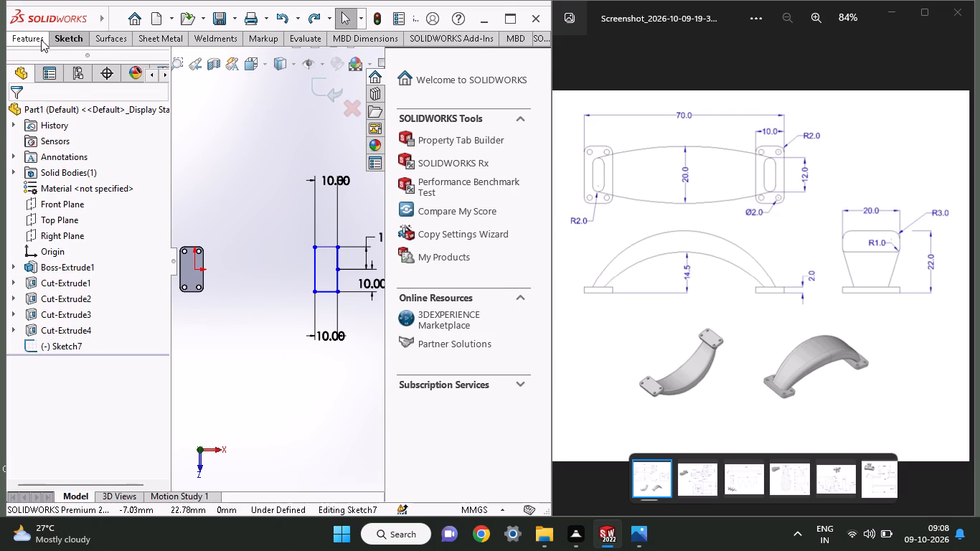
left_click(32, 70)
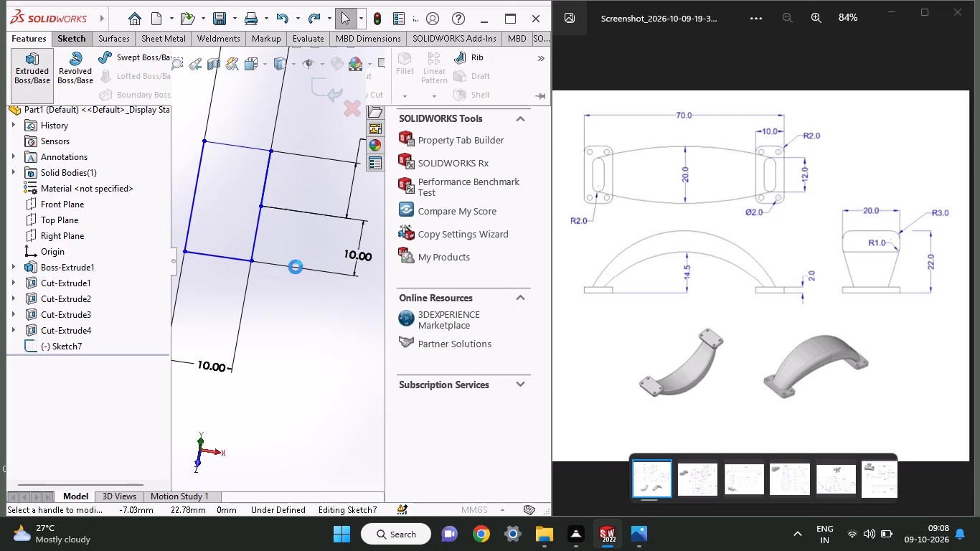
left_click(194, 232)
middle_click_drag(238, 280, 247, 254)
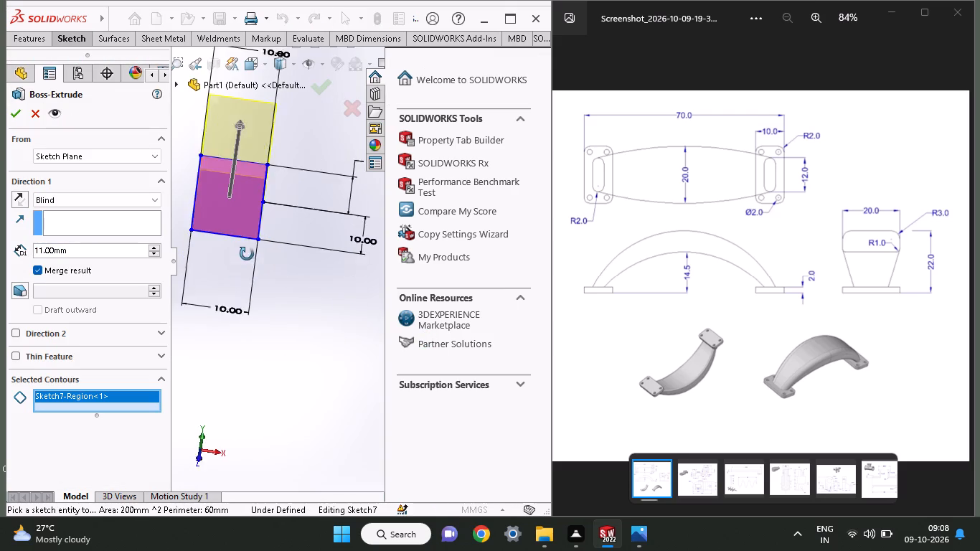
middle_click_drag(247, 254, 251, 240)
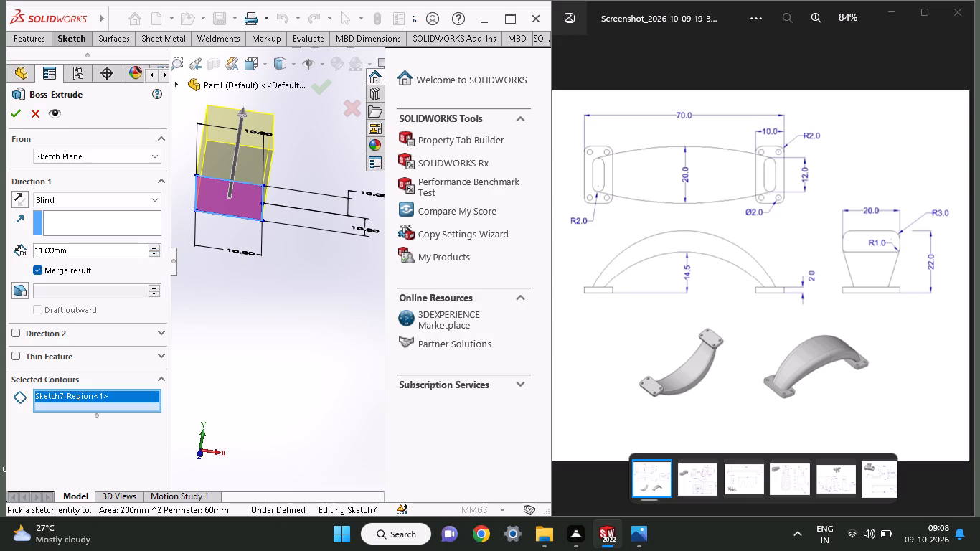
left_click_drag(75, 249, 0, 247)
key("2")
key("Return")
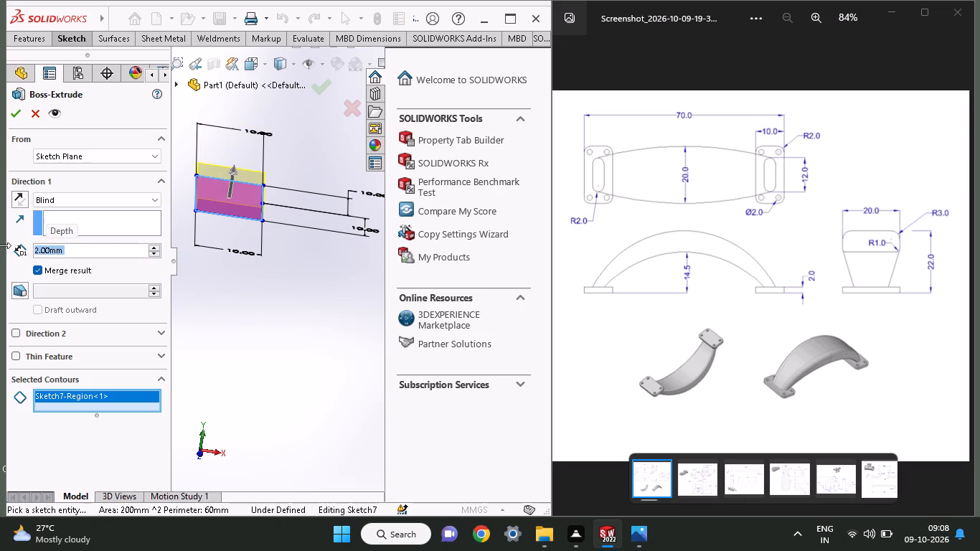
left_click(11, 112)
Start a sketch on the second foot plate's top face and draw a circle of about 2.2 mm radius near its upper-right corner.
scroll(330, 325, "up", 1)
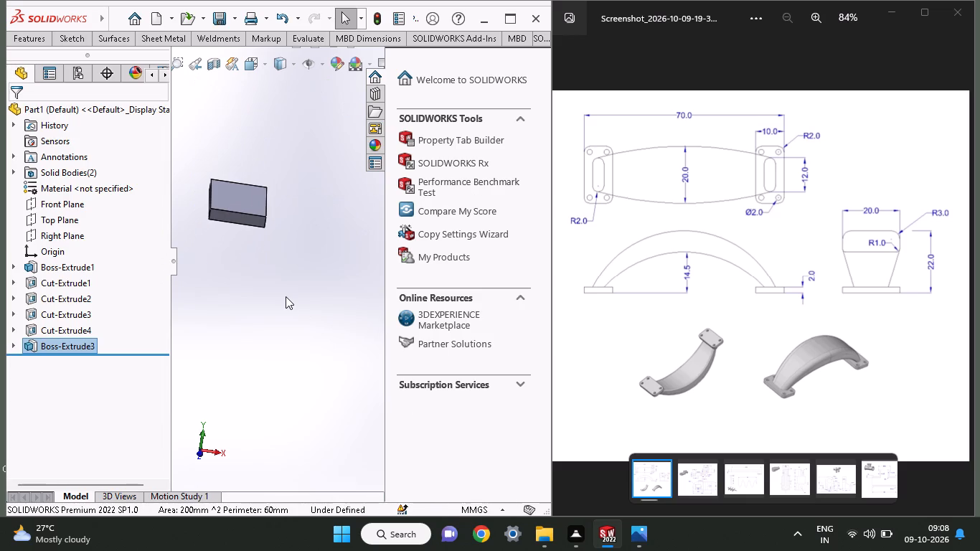
scroll(286, 296, "up", 9, "ctrl")
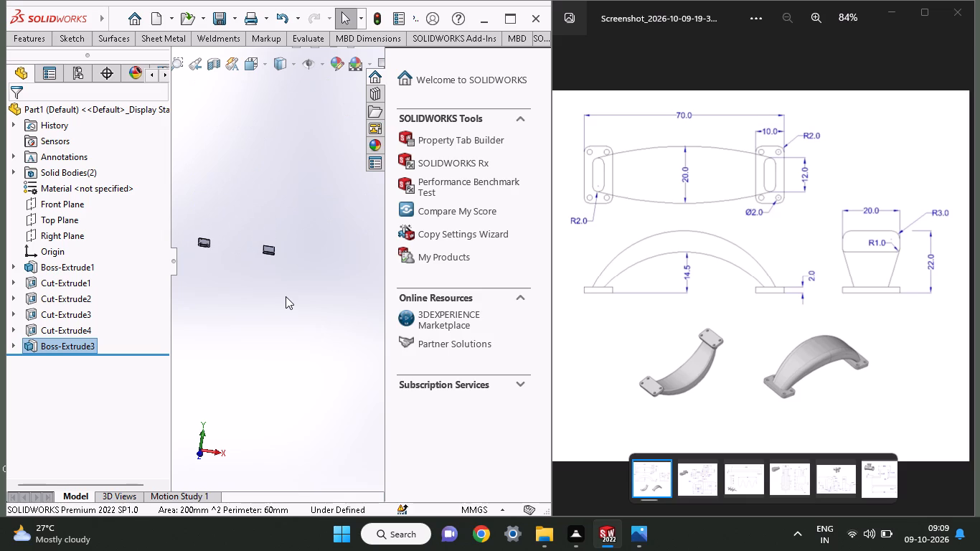
scroll(286, 296, "up", 2)
scroll(286, 296, "down", 1)
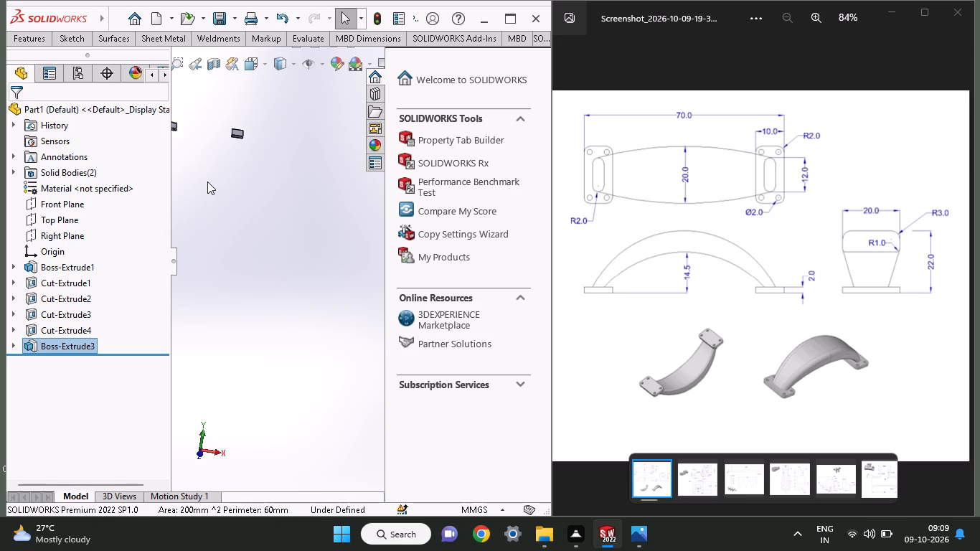
scroll(207, 184, "up", 3, "ctrl")
scroll(207, 184, "down", 5, "ctrl")
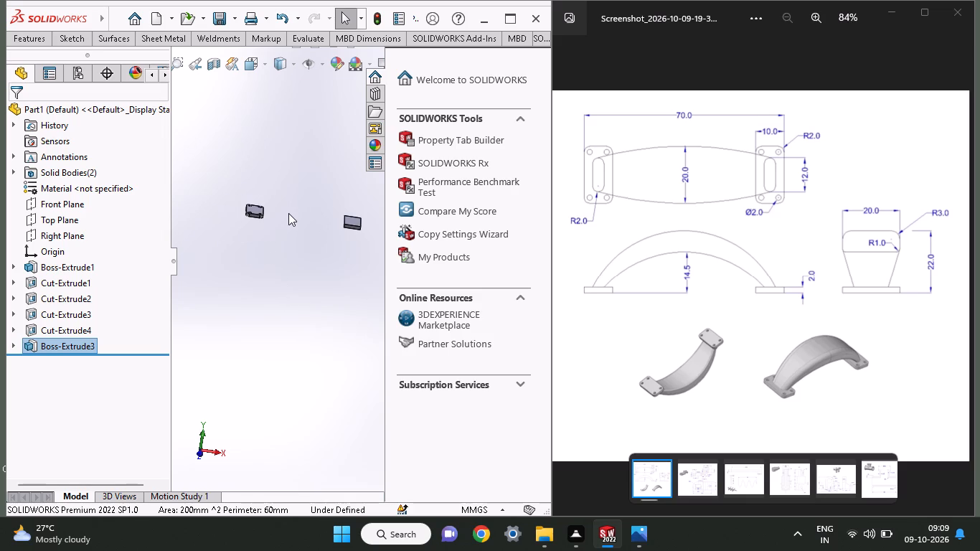
scroll(288, 213, "down", 2, "ctrl")
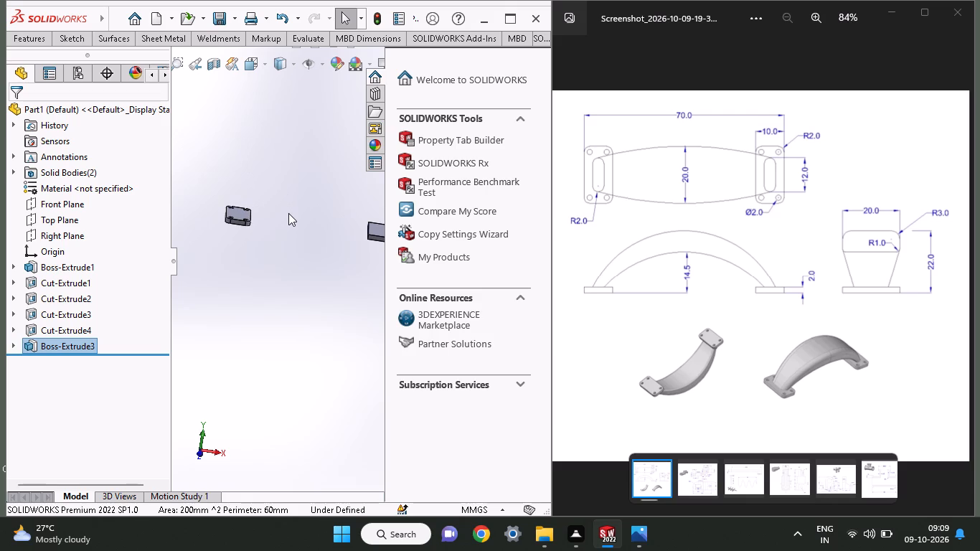
middle_click_drag(331, 283, 309, 359)
left_click(372, 245)
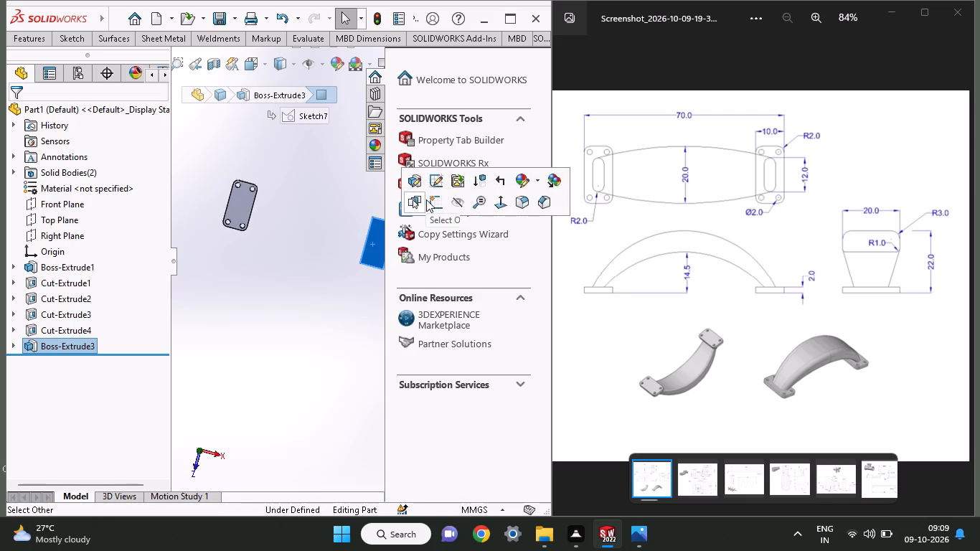
left_click(426, 199)
scroll(354, 309, "down", 1)
scroll(354, 309, "up", 3)
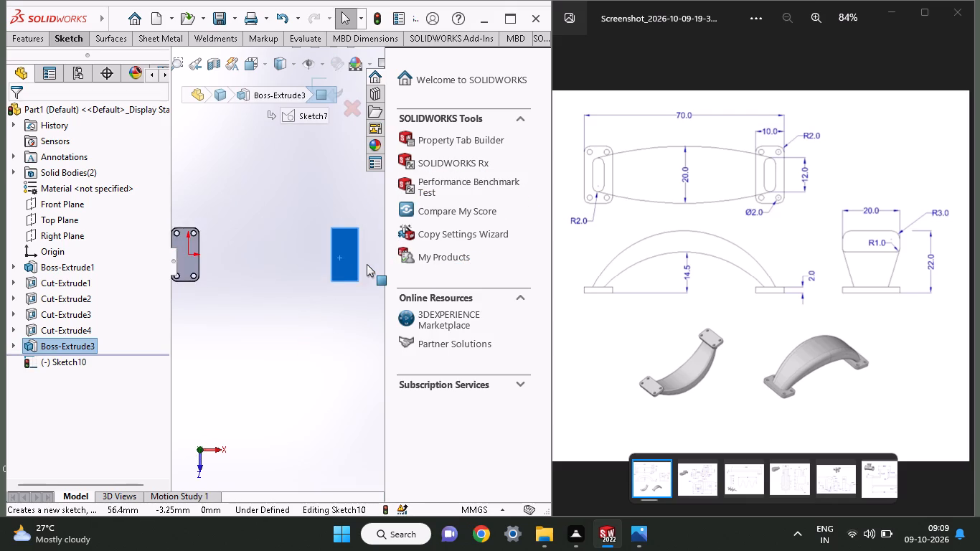
scroll(367, 264, "down", 1)
scroll(367, 264, "up", 1)
scroll(367, 264, "down", 1)
scroll(367, 264, "up", 1)
scroll(273, 239, "down", 1)
scroll(273, 239, "up", 1)
scroll(273, 240, "down", 1)
scroll(141, 238, "up", 1)
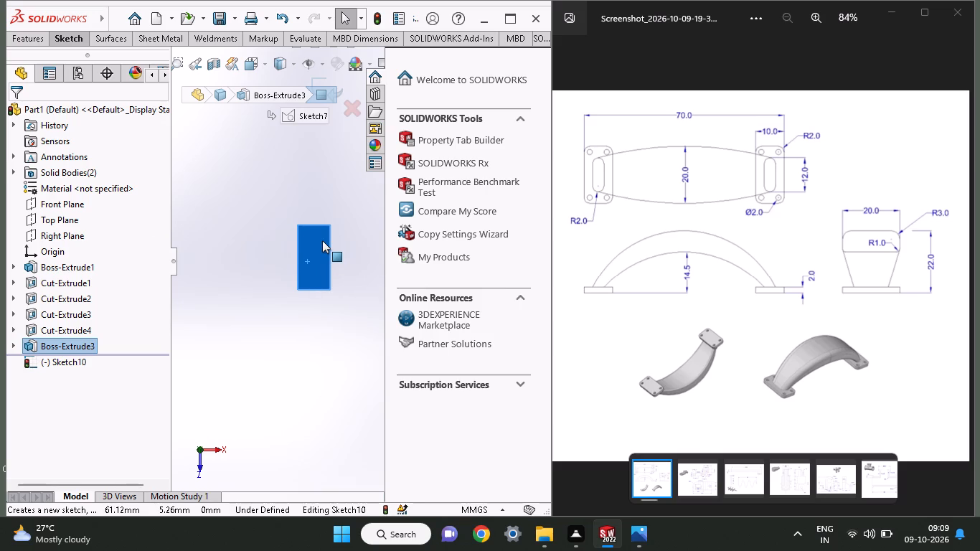
scroll(322, 240, "down", 1)
scroll(322, 240, "up", 1)
scroll(322, 240, "down", 1)
scroll(322, 240, "up", 1)
scroll(322, 240, "down", 5)
scroll(295, 263, "up", 1)
scroll(295, 263, "down", 1)
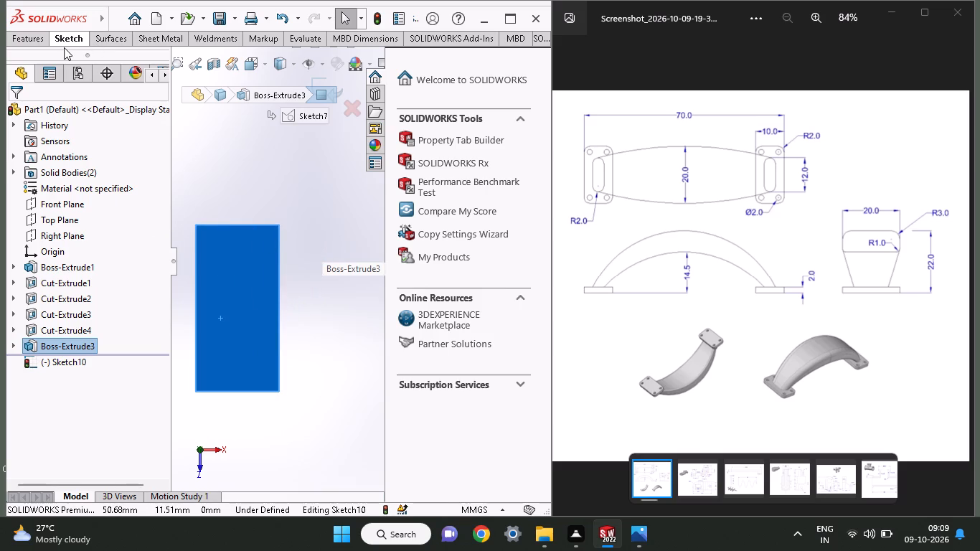
left_click(72, 39)
left_click(96, 95)
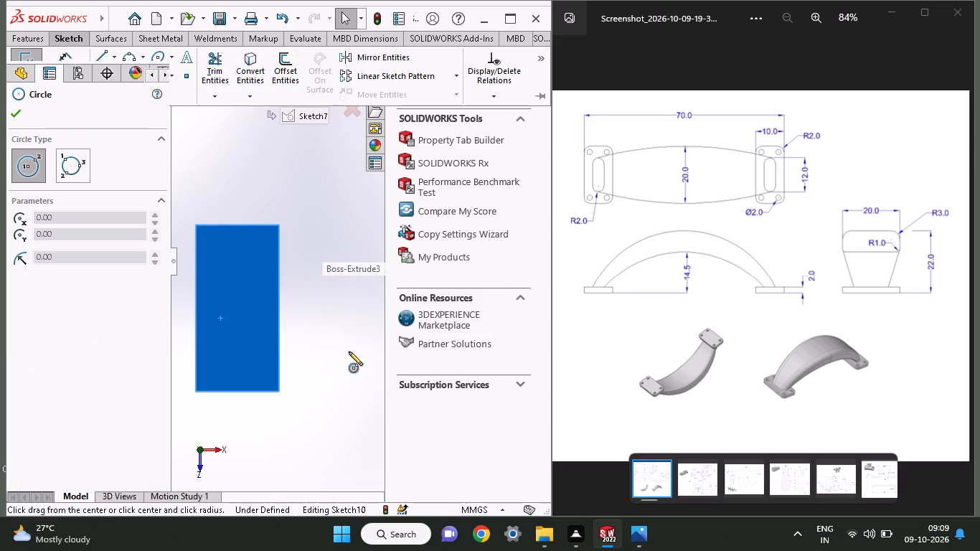
left_click(252, 250)
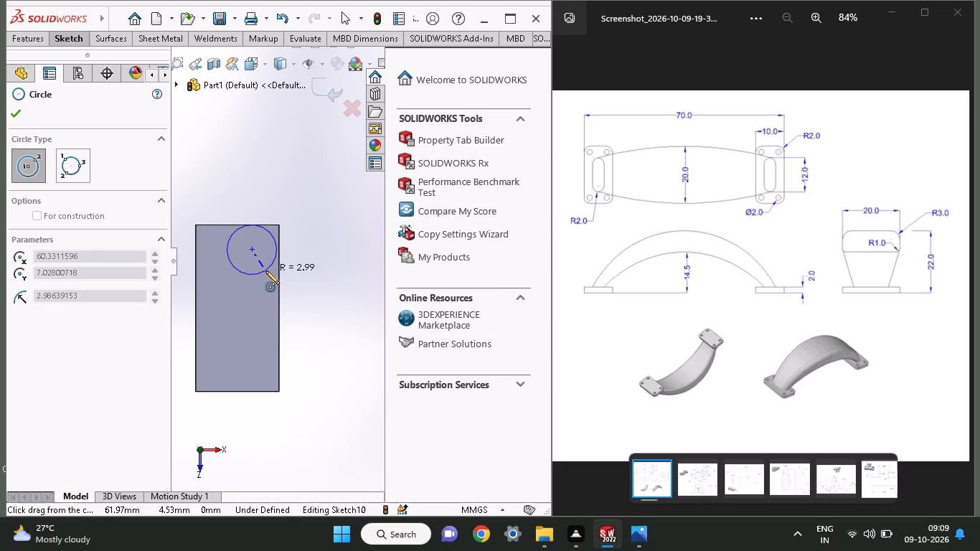
left_click(265, 262)
Dimension the circle near the second foot plate's corner to a diameter of 4 mm.
left_click(77, 42)
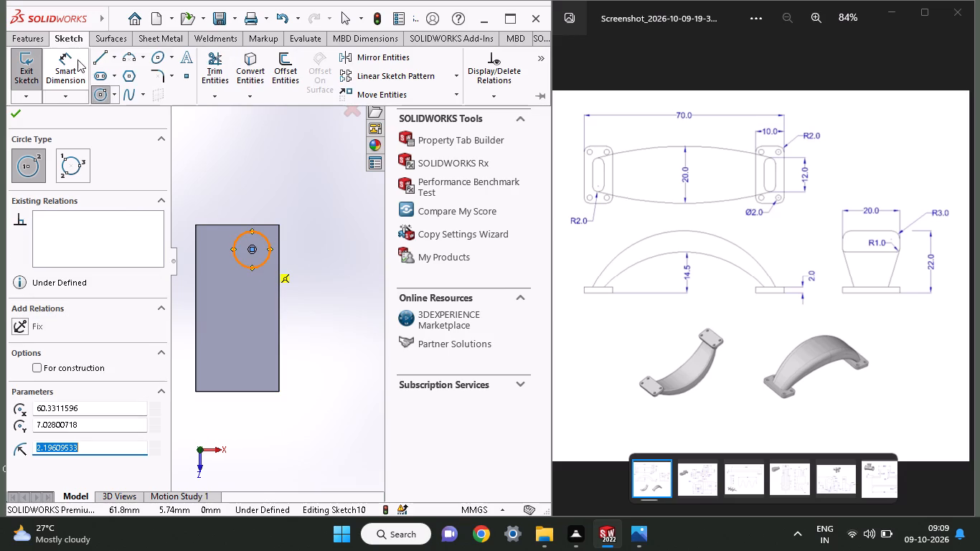
left_click(77, 67)
left_click(245, 266)
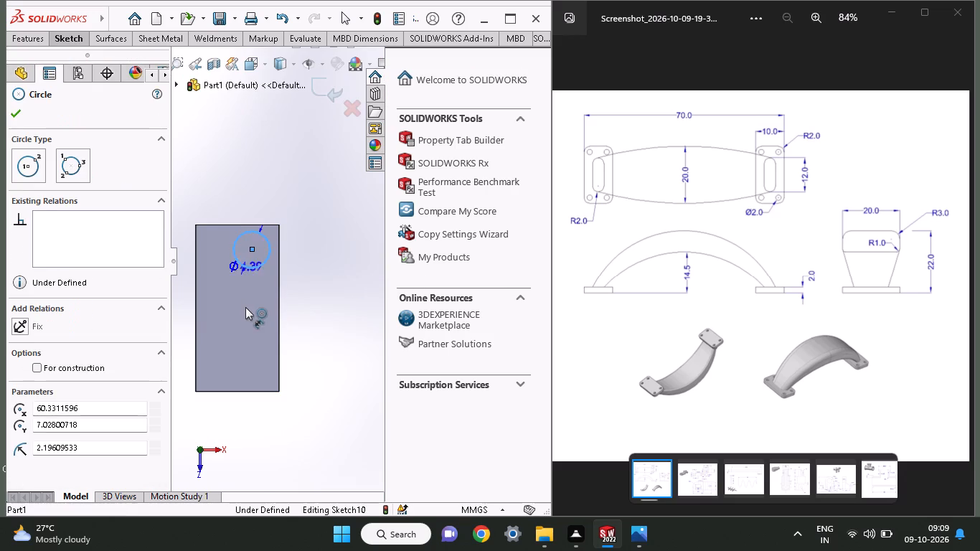
left_click(245, 307)
key("4")
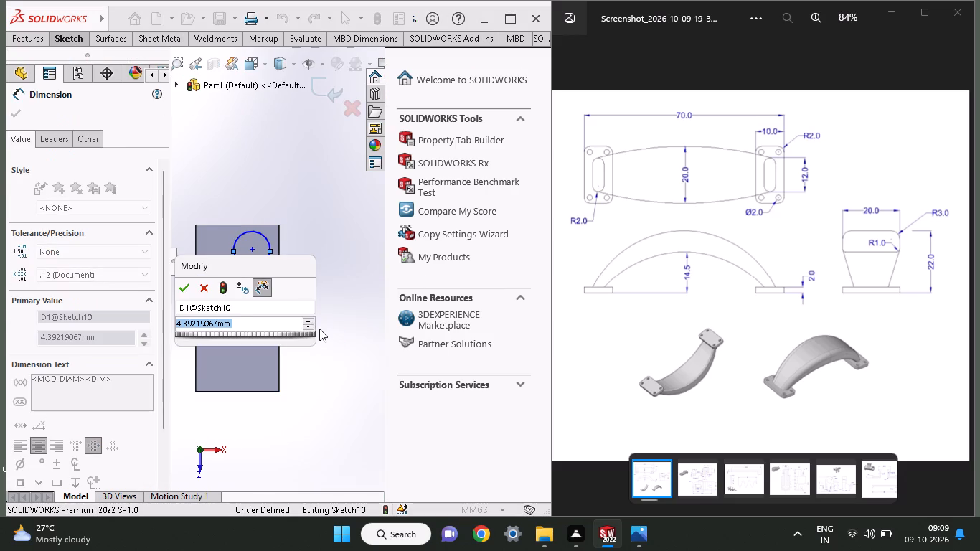
key("Return")
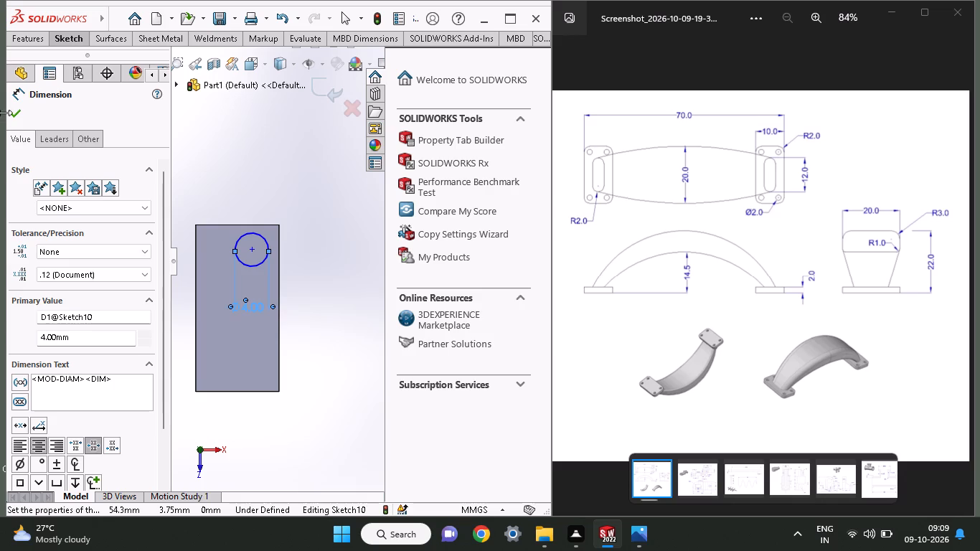
left_click(15, 118)
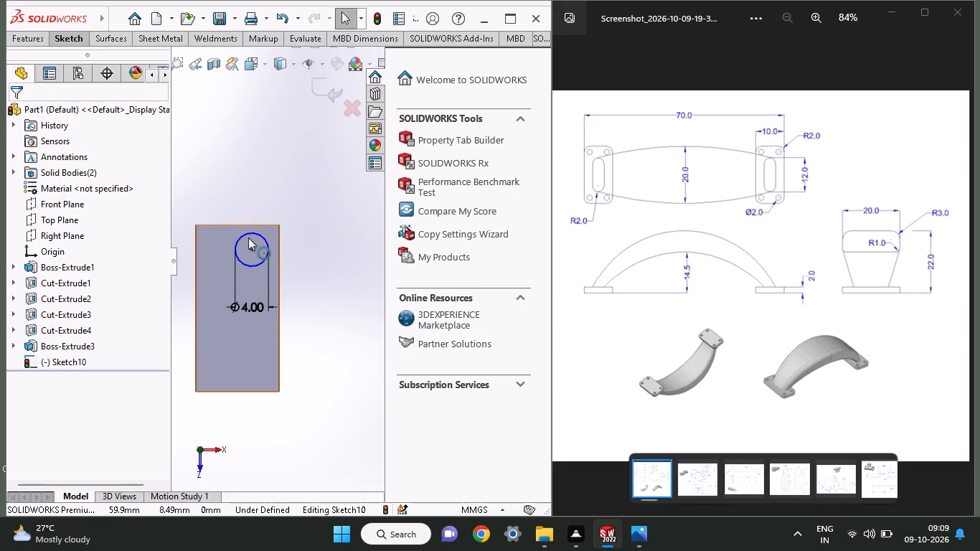
Make the 4 mm circle tangent to the second plate's upper short edge and to its adjacent right-hand long edge.
left_click(248, 237)
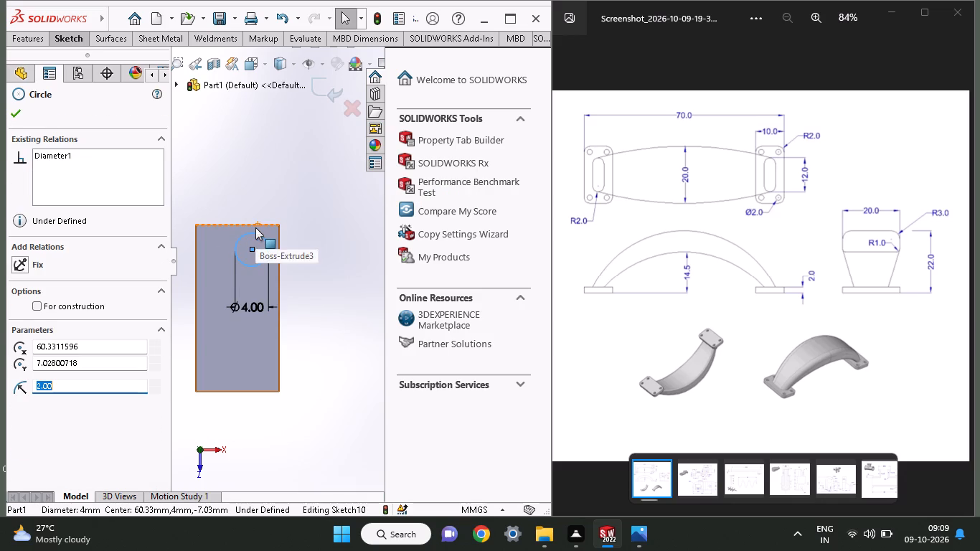
left_click(255, 226, "shift")
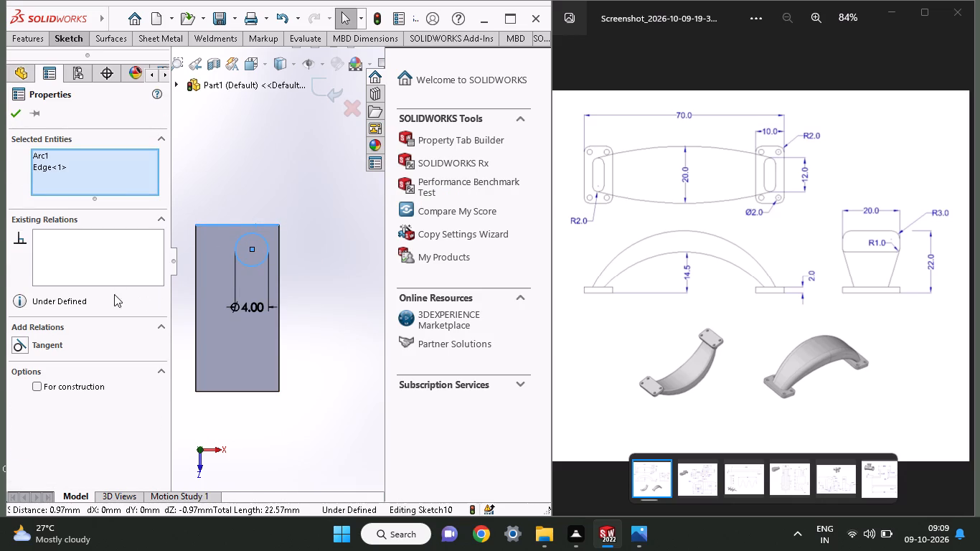
left_click(32, 344)
left_click(16, 113)
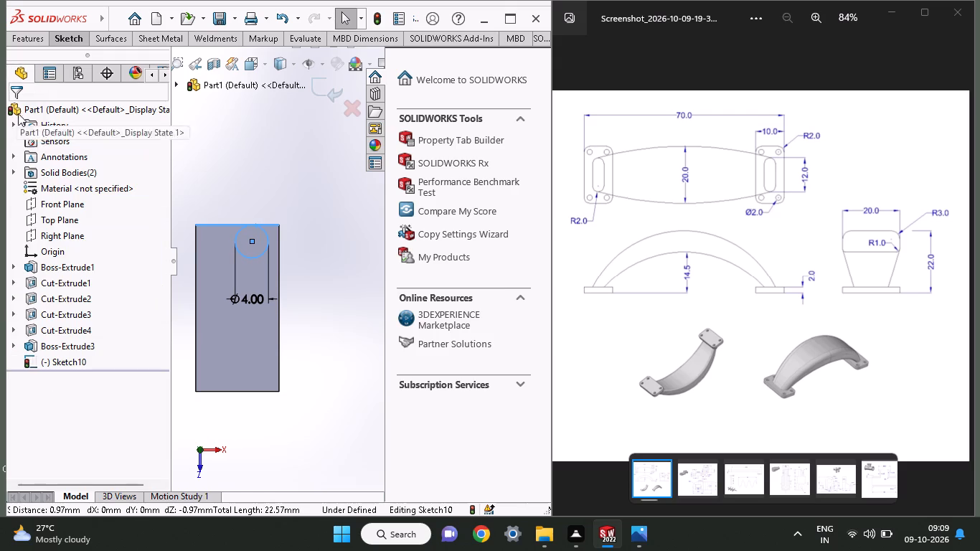
left_click(277, 260)
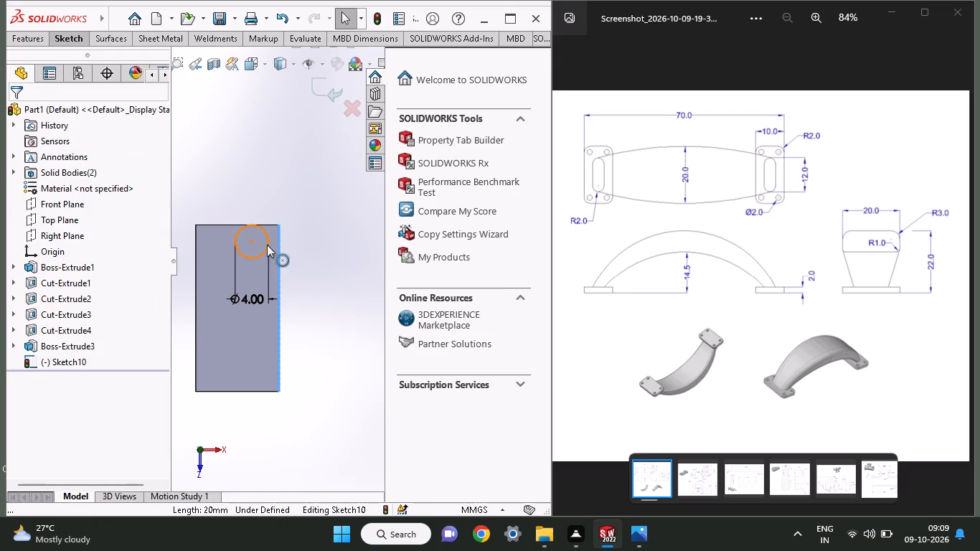
left_click(266, 243, "shift")
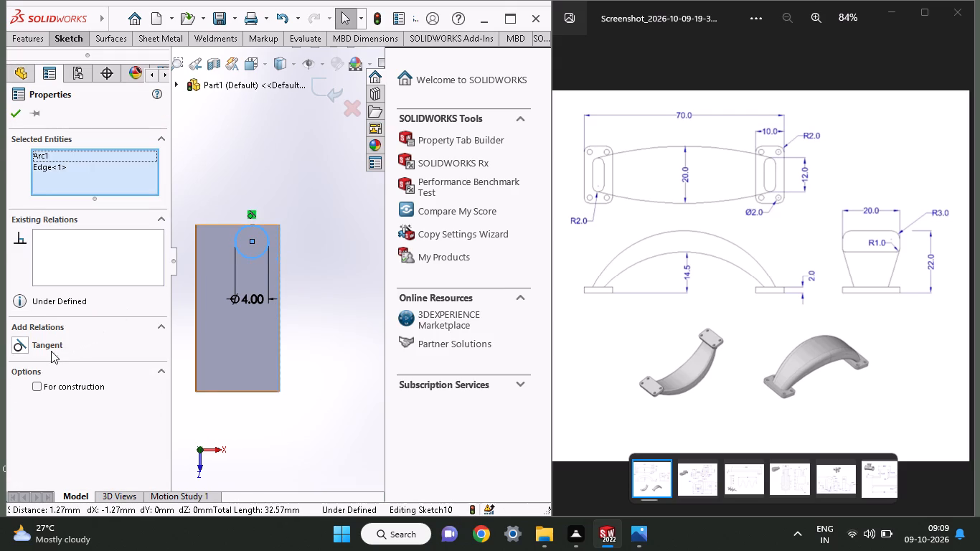
left_click(51, 351)
left_click(13, 108)
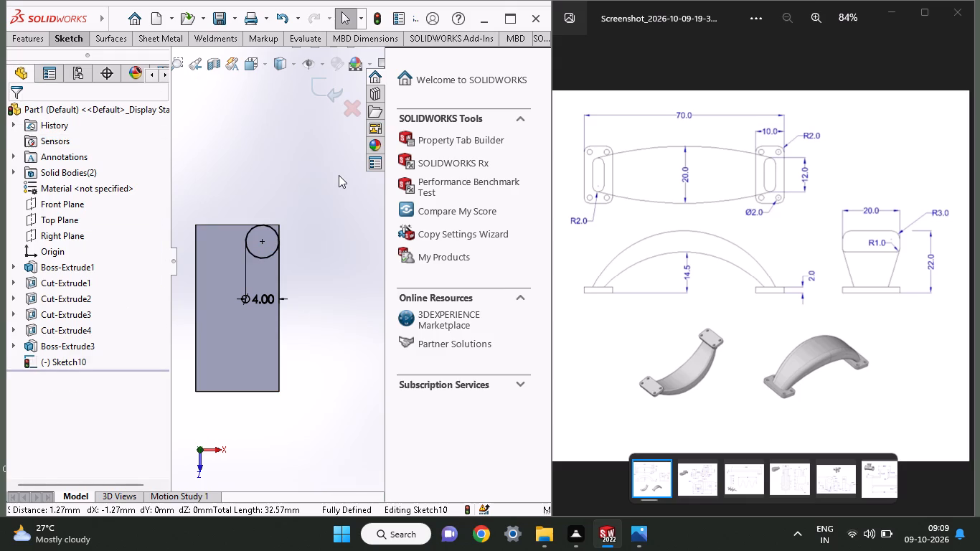
Draw two lines along the plate edges joining the circle's two tangent points at the upper-right corner.
left_click(63, 42)
left_click(105, 59)
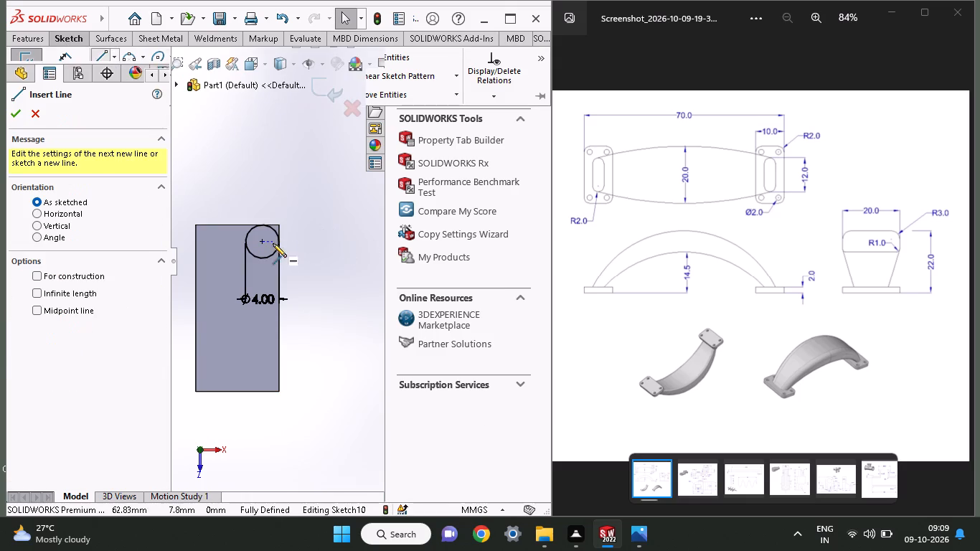
left_click(263, 227)
left_click(278, 226)
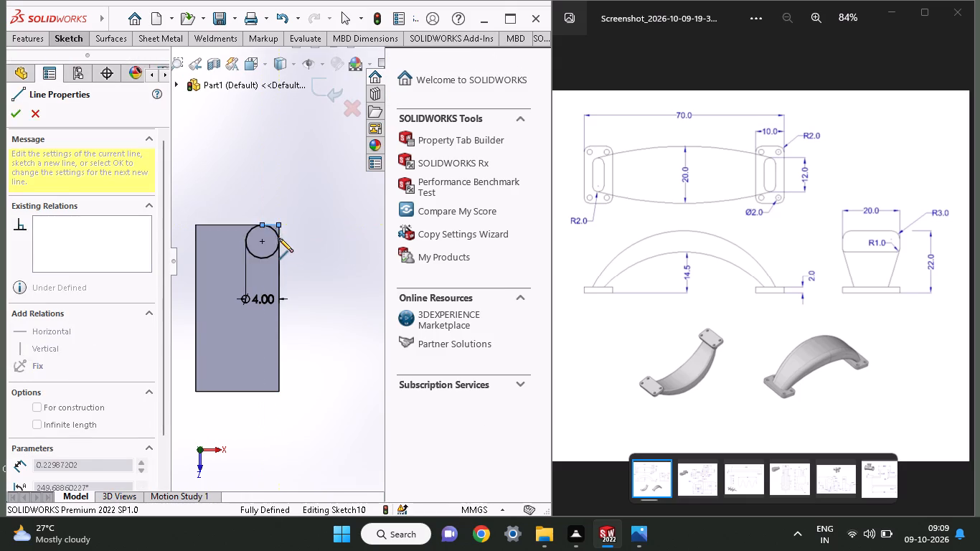
left_click(280, 243)
right_click(296, 182)
left_click(305, 190)
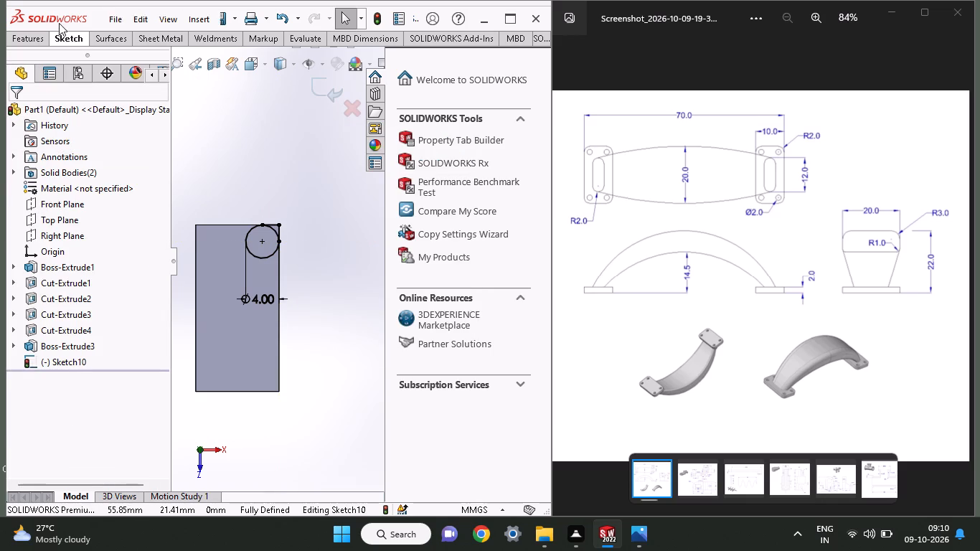
Power-trim the circle so that only the arc facing the plate's upper-right corner is kept.
left_click(70, 42)
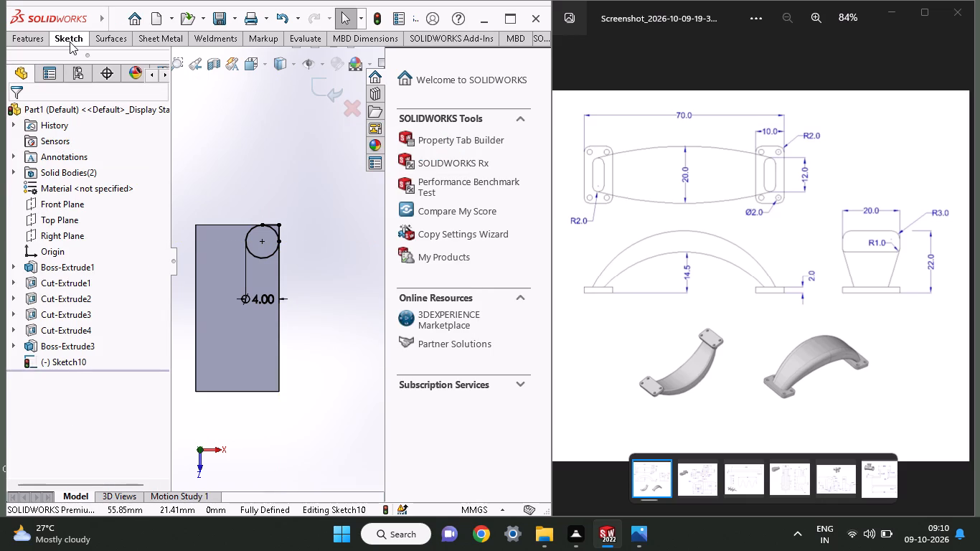
left_click(199, 65)
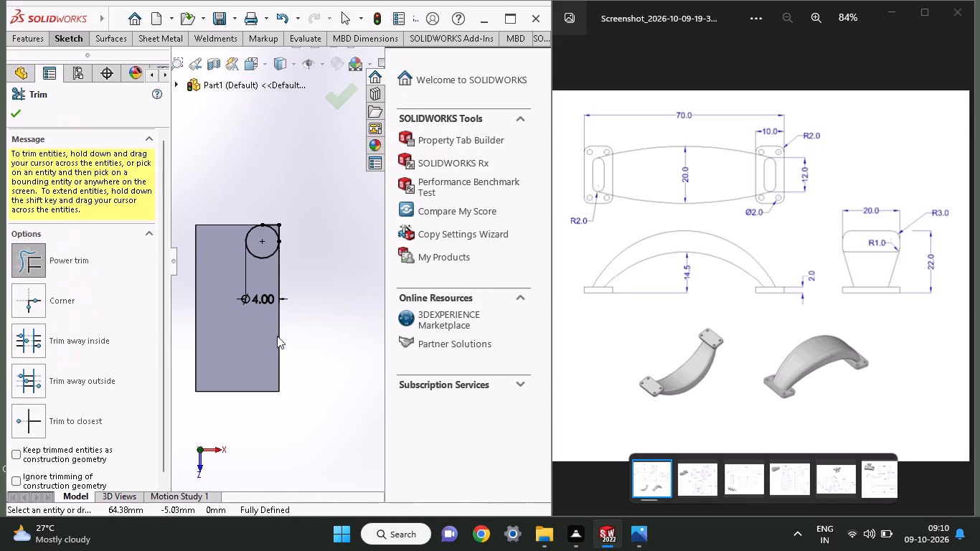
left_click_drag(230, 232, 260, 255)
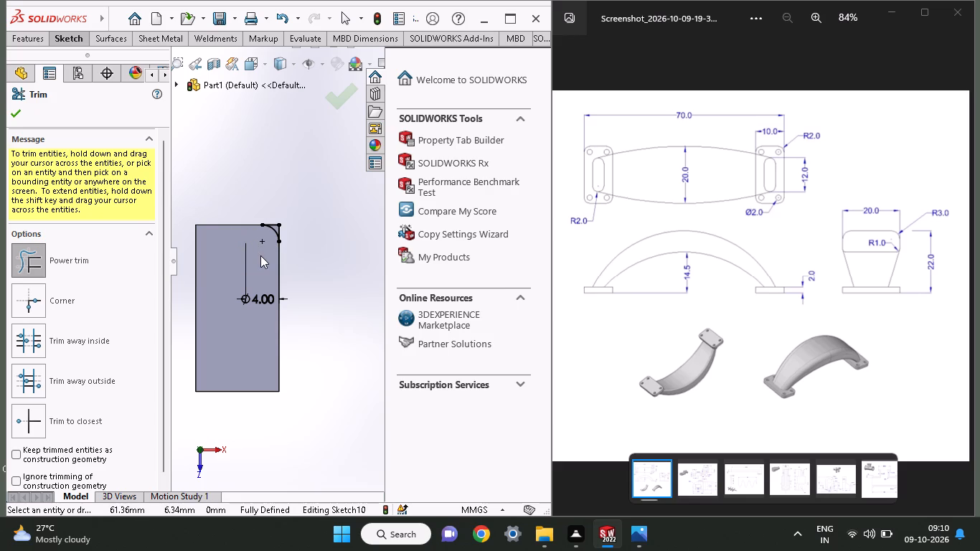
Cut-extrude the corner profile through the second plate, blind 19 mm in direction 1 and 39 mm in direction 2.
left_click(39, 40)
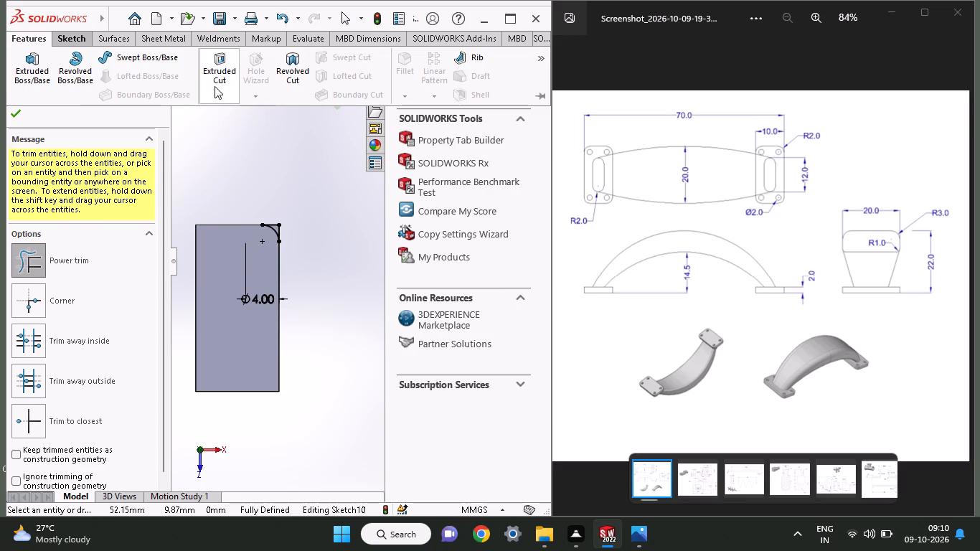
left_click(215, 86)
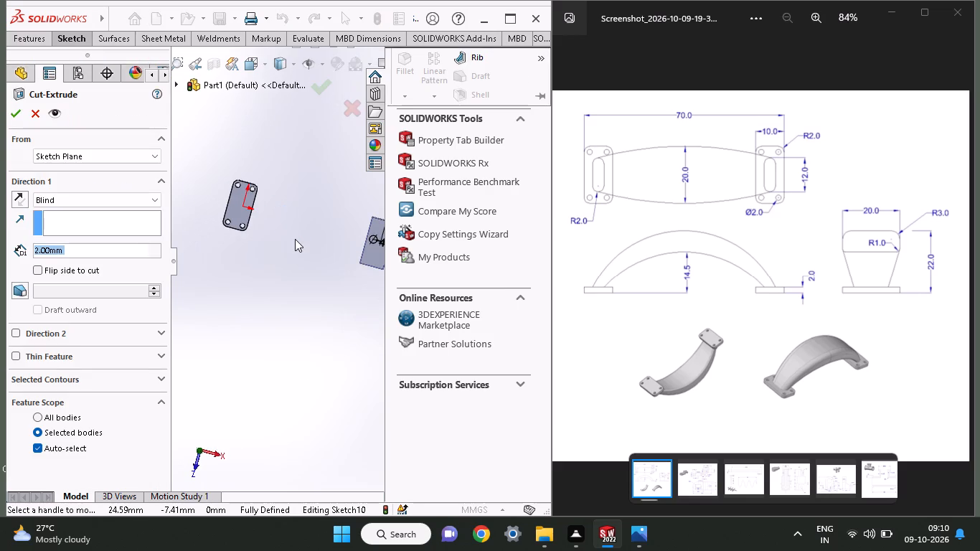
scroll(301, 250, "up", 1)
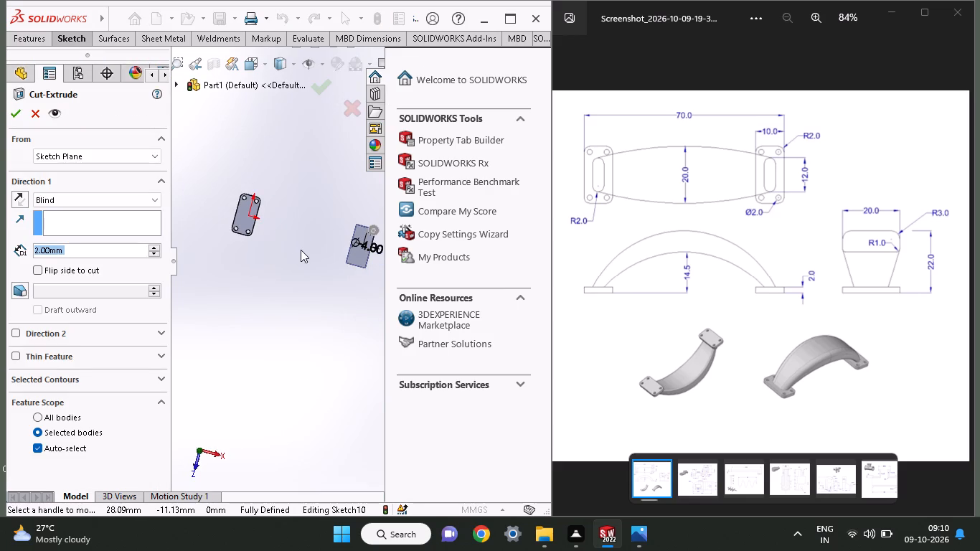
middle_click_drag(364, 295, 278, 271)
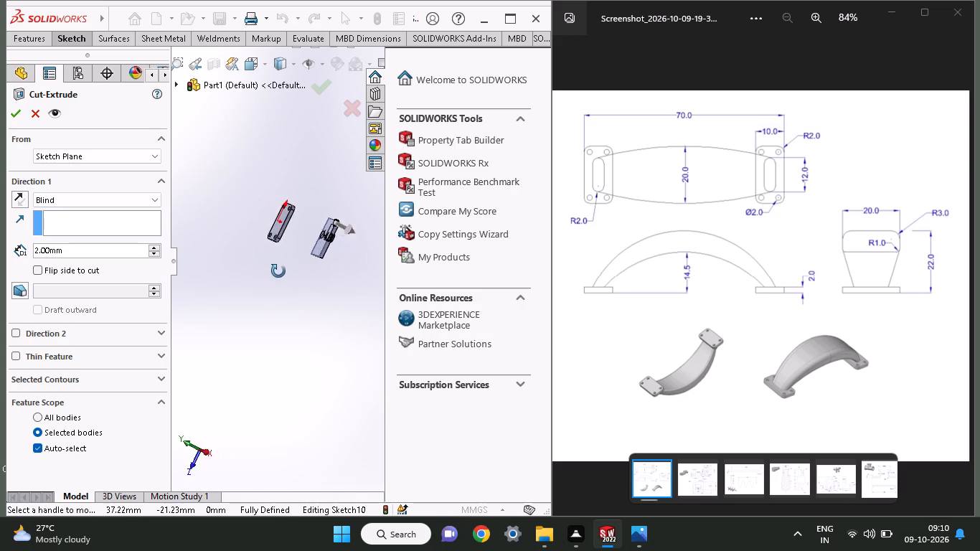
middle_click_drag(278, 271, 267, 273)
left_click(326, 237)
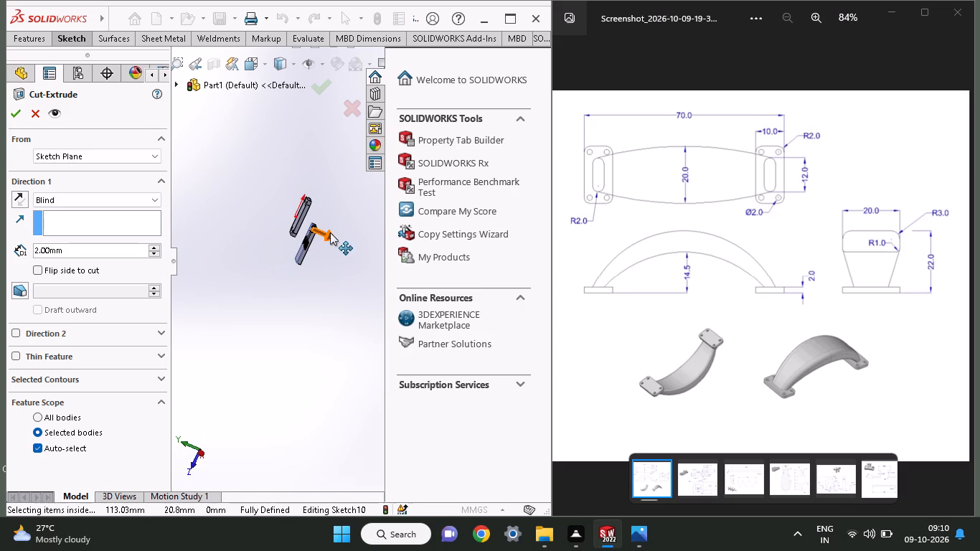
left_click_drag(330, 232, 347, 243)
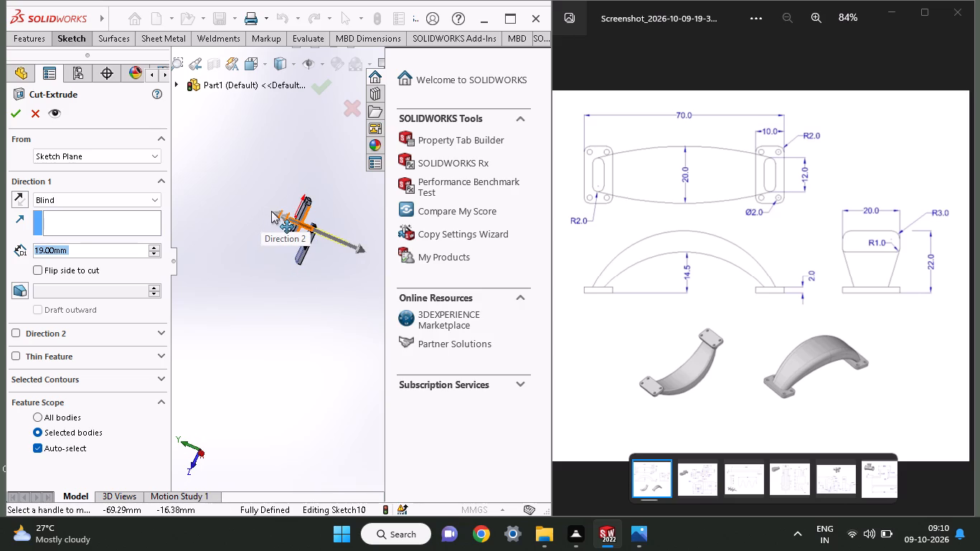
left_click_drag(282, 217, 246, 212)
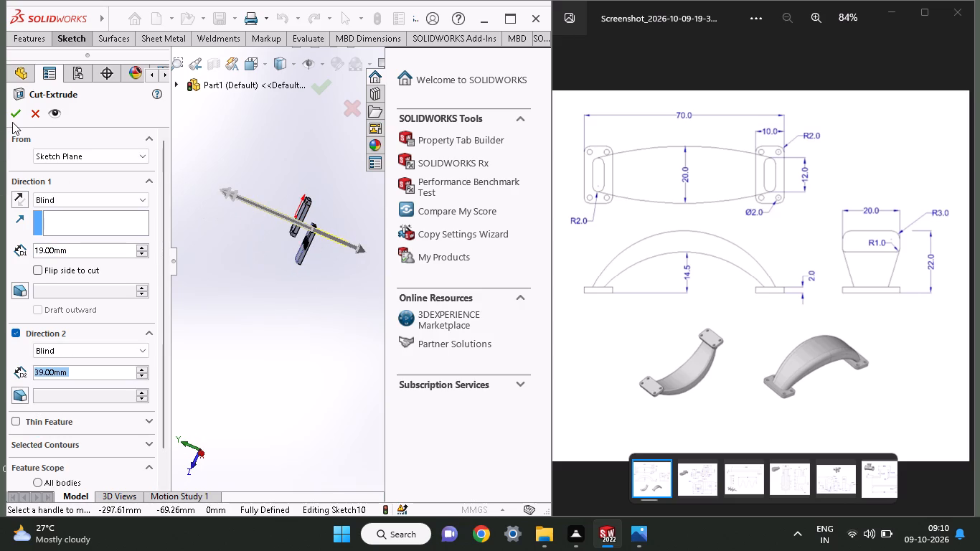
left_click(12, 122)
left_click(15, 112)
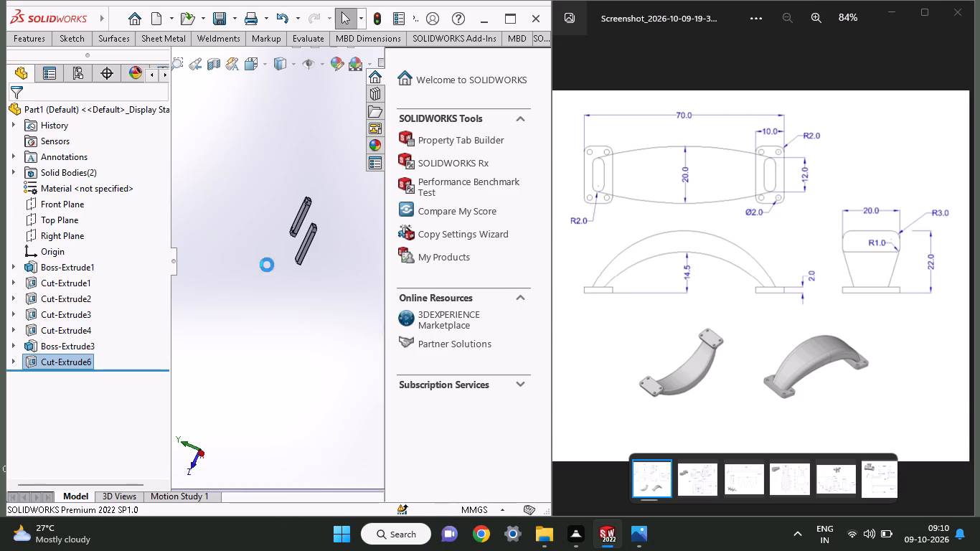
Start a new sketch on the large flat face of the second foot plate, the one with only one rounded corner.
middle_click_drag(267, 265, 288, 270)
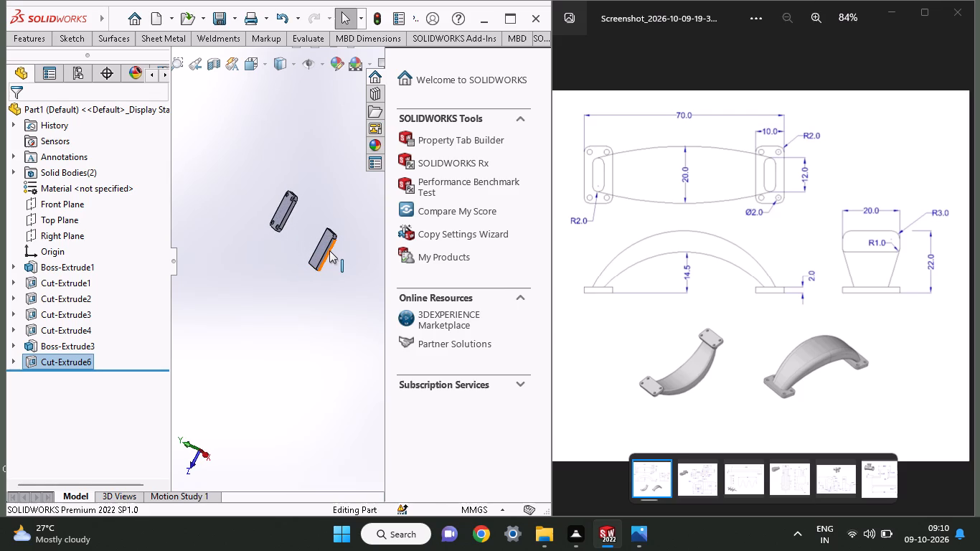
scroll(329, 250, "down", 1)
scroll(329, 250, "up", 2, "ctrl")
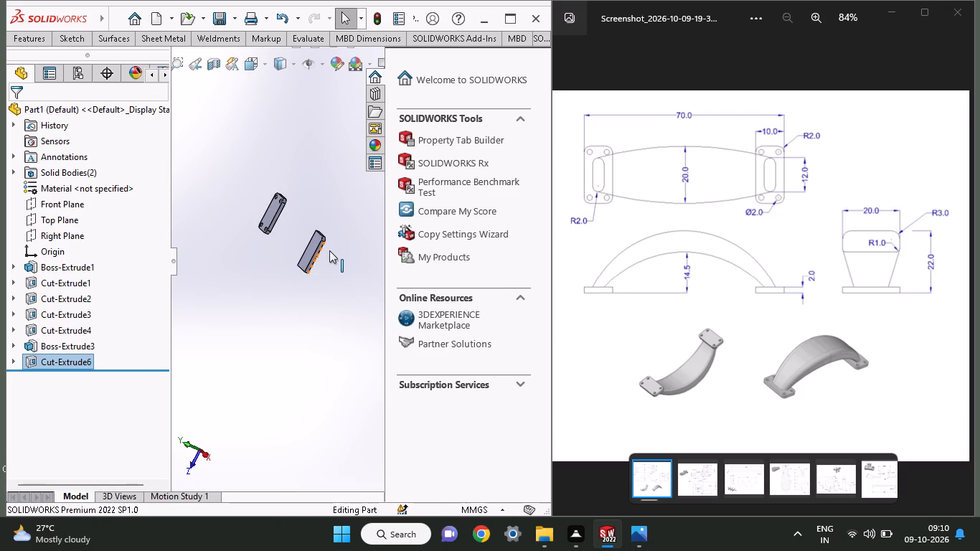
scroll(329, 250, "up", 1, "ctrl")
scroll(310, 259, "left", 1)
scroll(310, 259, "right", 1)
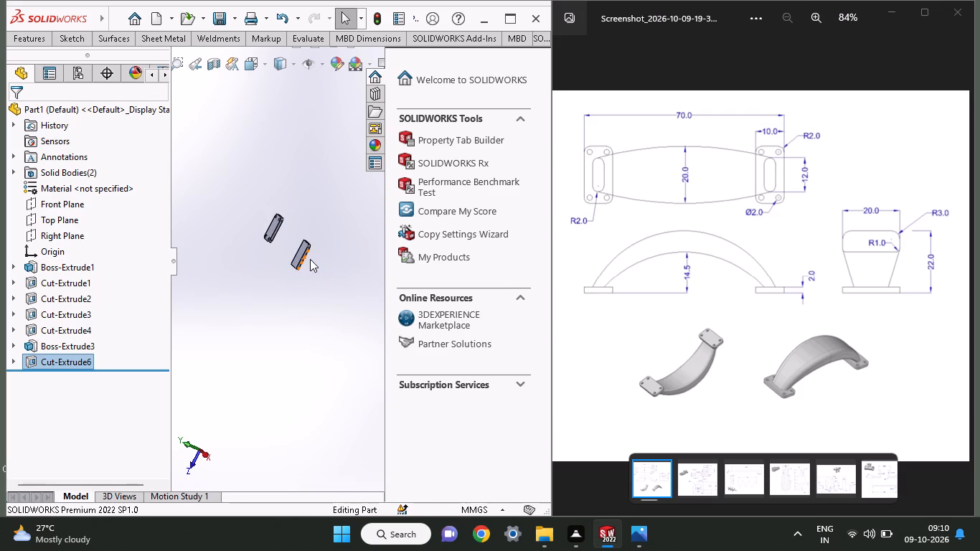
scroll(310, 259, "right", 1)
scroll(310, 259, "left", 1)
scroll(310, 259, "right", 1)
scroll(310, 259, "up", 3, "ctrl")
scroll(310, 259, "down", 5, "ctrl")
scroll(249, 257, "down", 3, "ctrl")
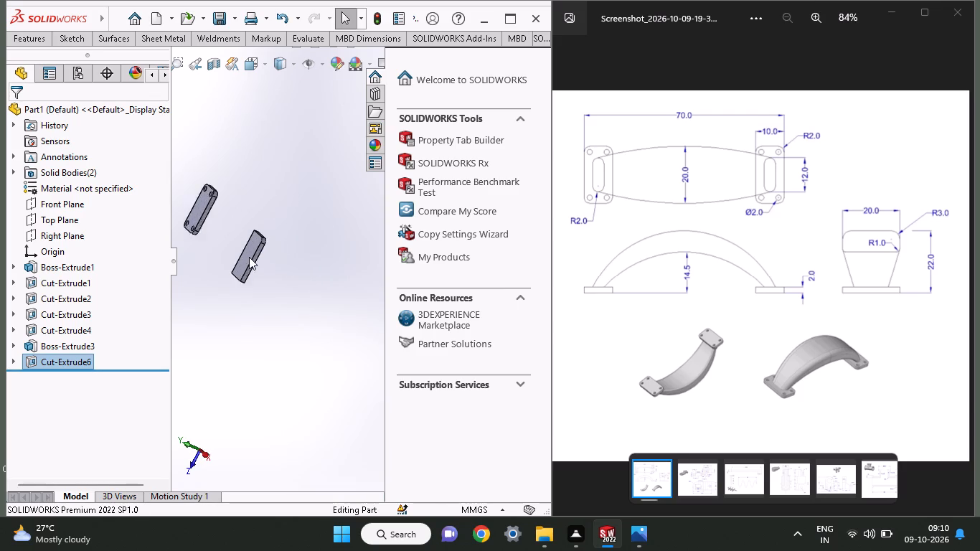
scroll(249, 257, "down", 6, "ctrl")
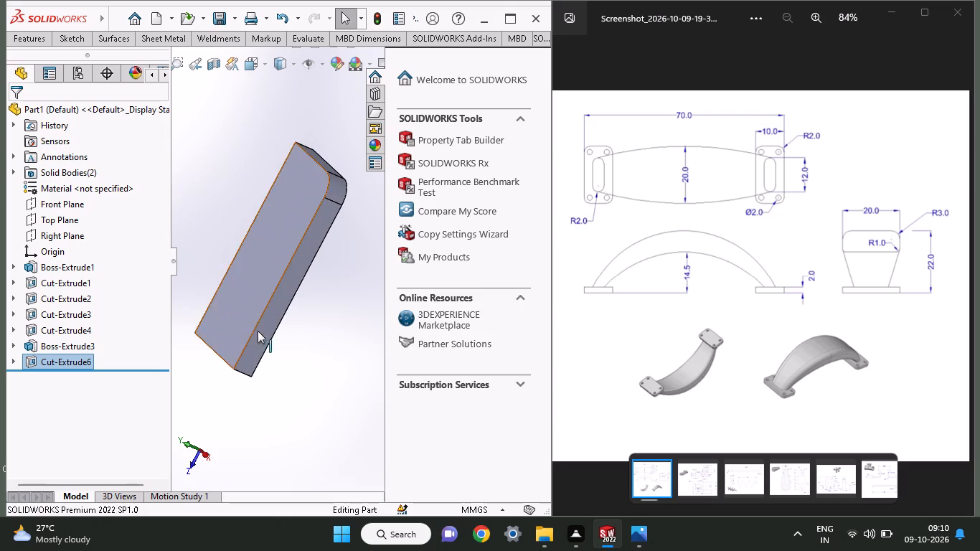
left_click(240, 317)
left_click(308, 277)
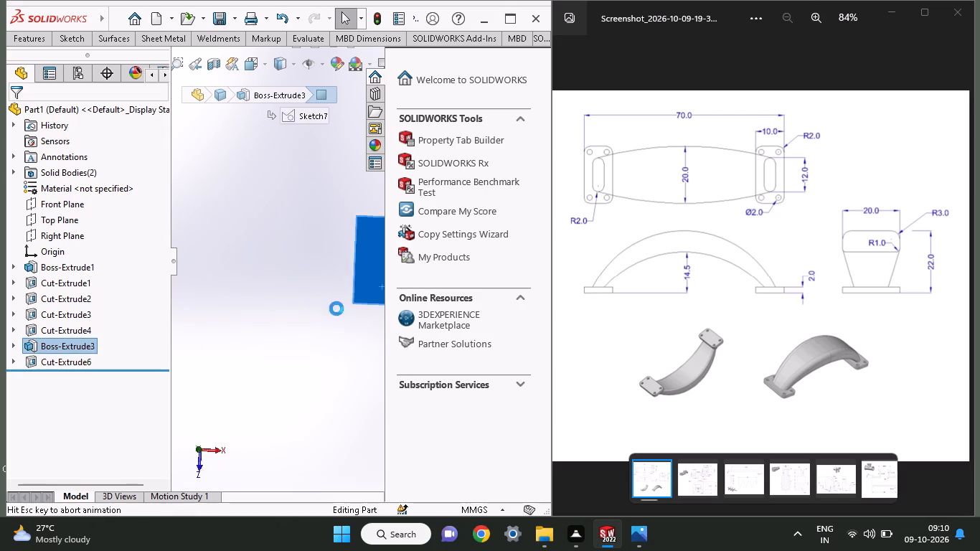
Sketch a circle about 3.3 mm in diameter on the second plate's face, near its lower short edge.
scroll(345, 292, "up", 1)
scroll(357, 281, "down", 1)
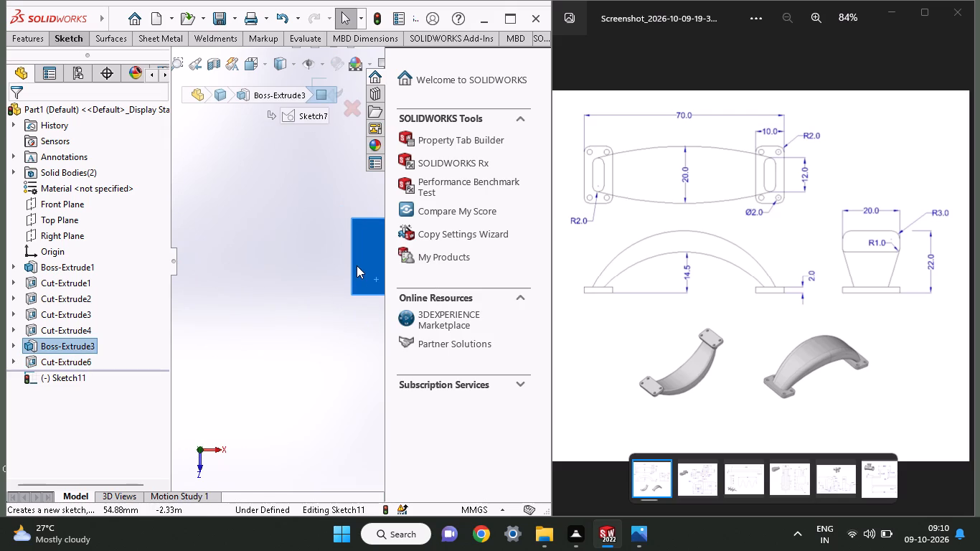
scroll(357, 265, "up", 4, "ctrl")
scroll(357, 265, "down", 4, "ctrl")
scroll(271, 245, "down", 2, "ctrl")
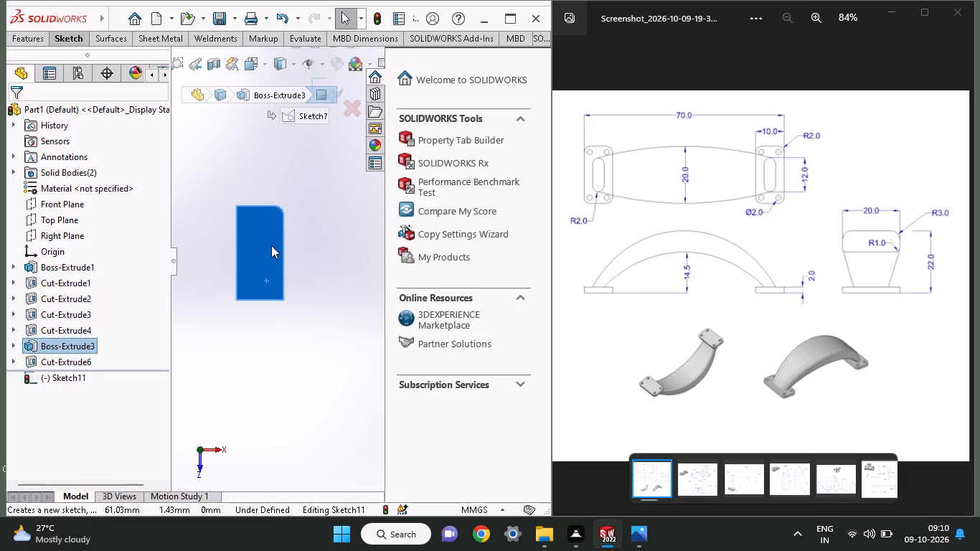
scroll(271, 245, "down", 2, "ctrl")
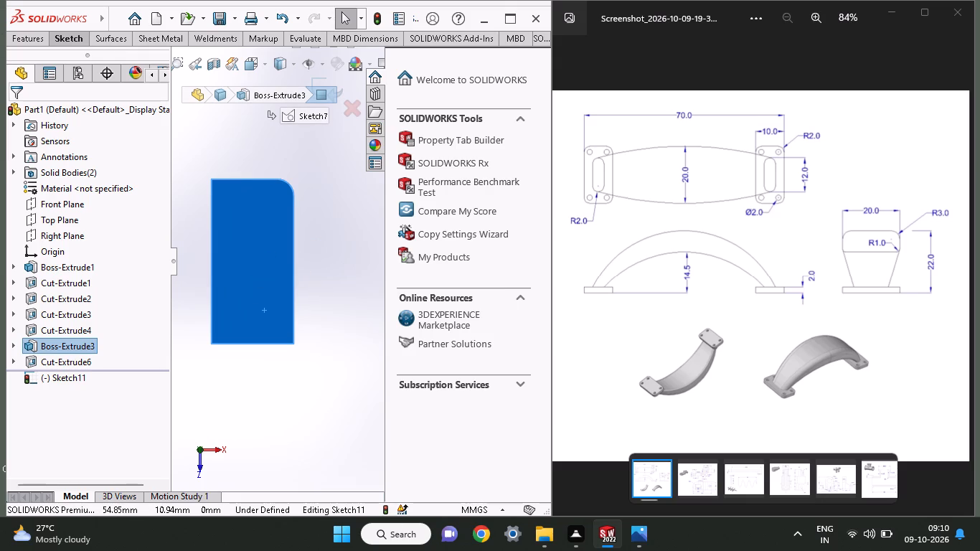
left_click(83, 40)
left_click(100, 91)
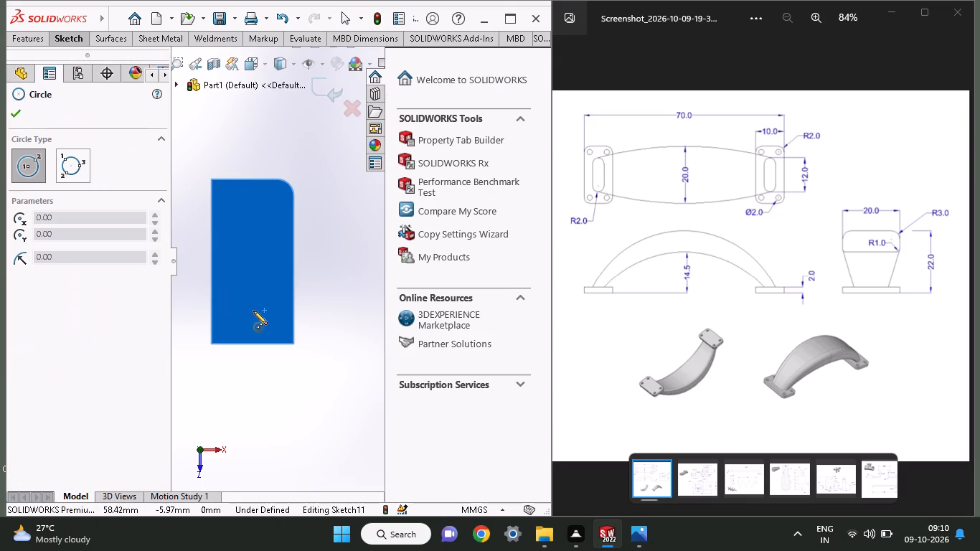
left_click(257, 315)
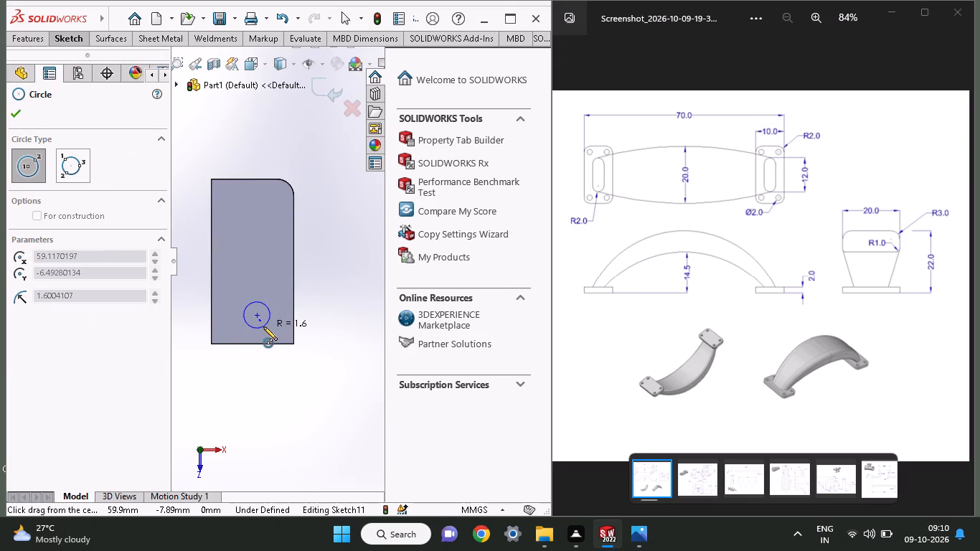
left_click(264, 326)
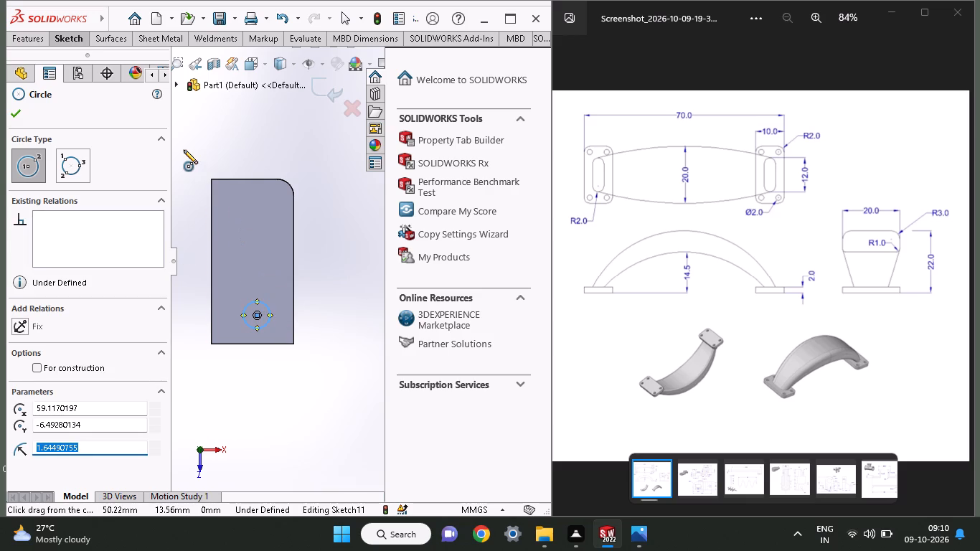
Dimension the circle's diameter and set it to 4 mm.
left_click(78, 39)
left_click(70, 57)
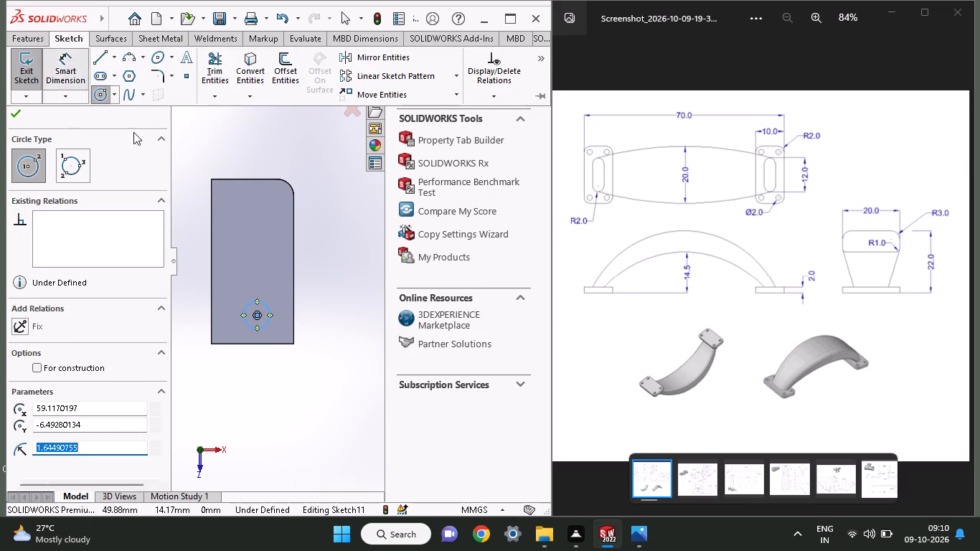
left_click(266, 321)
left_click(258, 359)
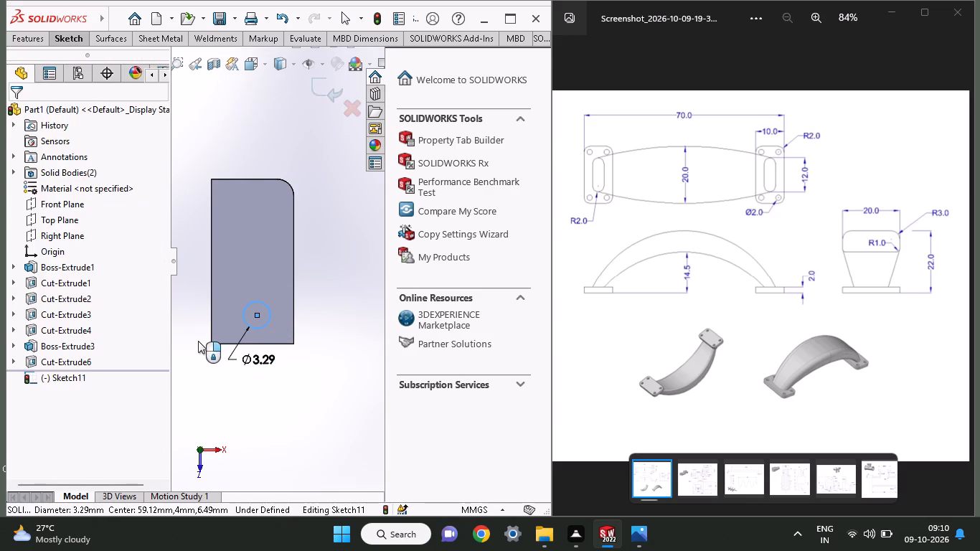
key("4")
key("Return")
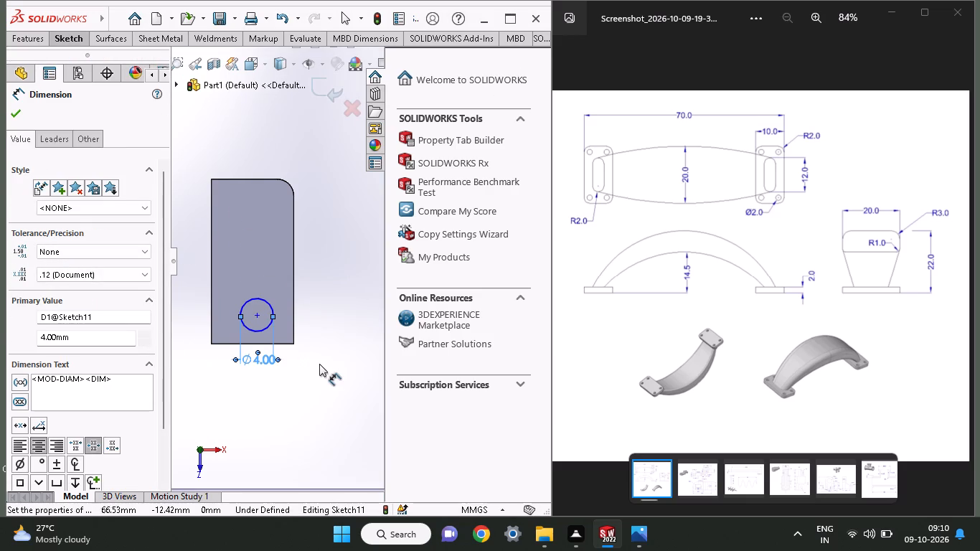
left_click(14, 109)
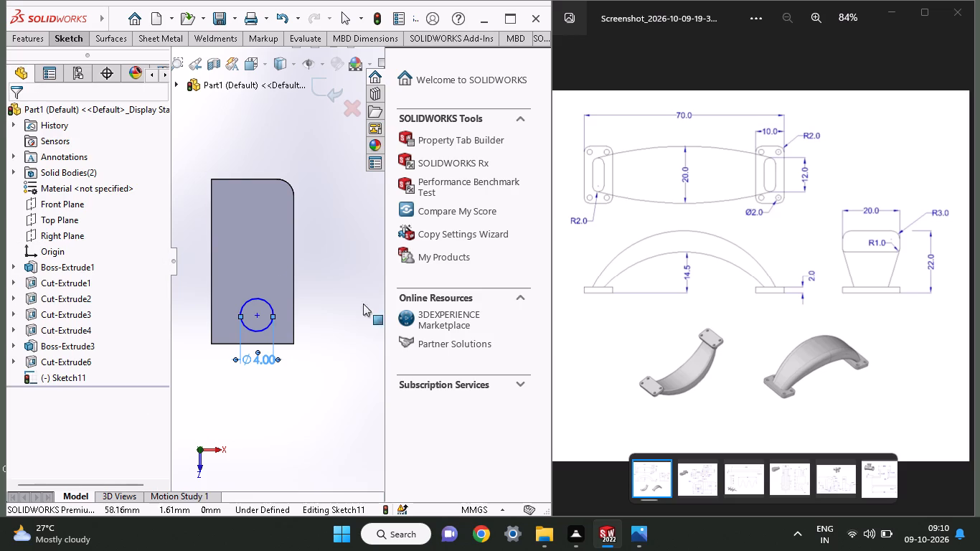
Make the 4 mm circle tangent to the second plate's right-hand long edge and to its lower short edge.
left_click(293, 316, "shift")
left_click(271, 309, "shift")
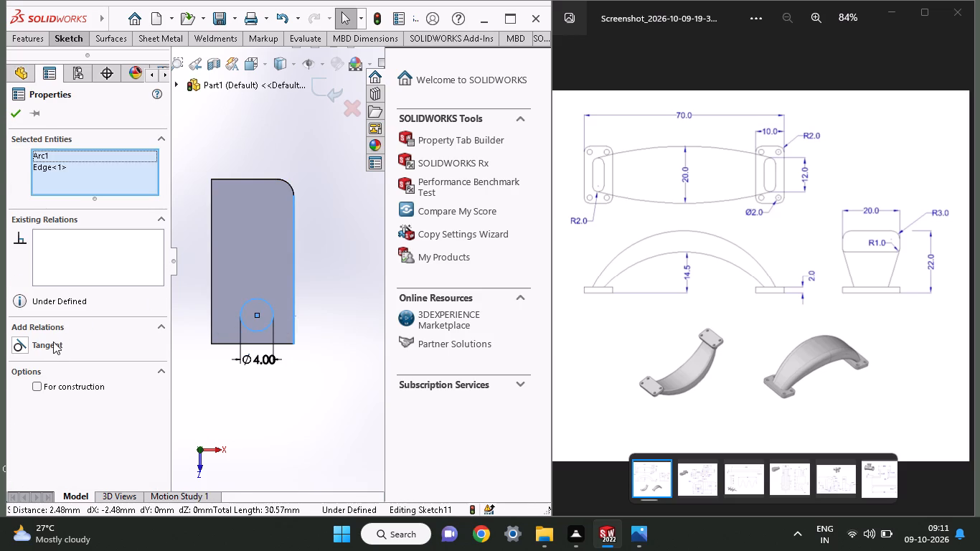
left_click(52, 344)
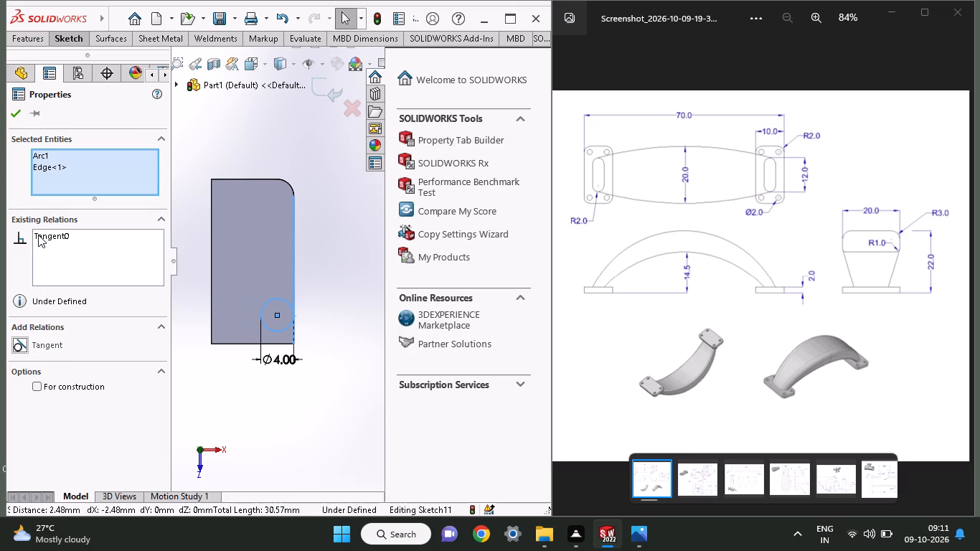
left_click(14, 113)
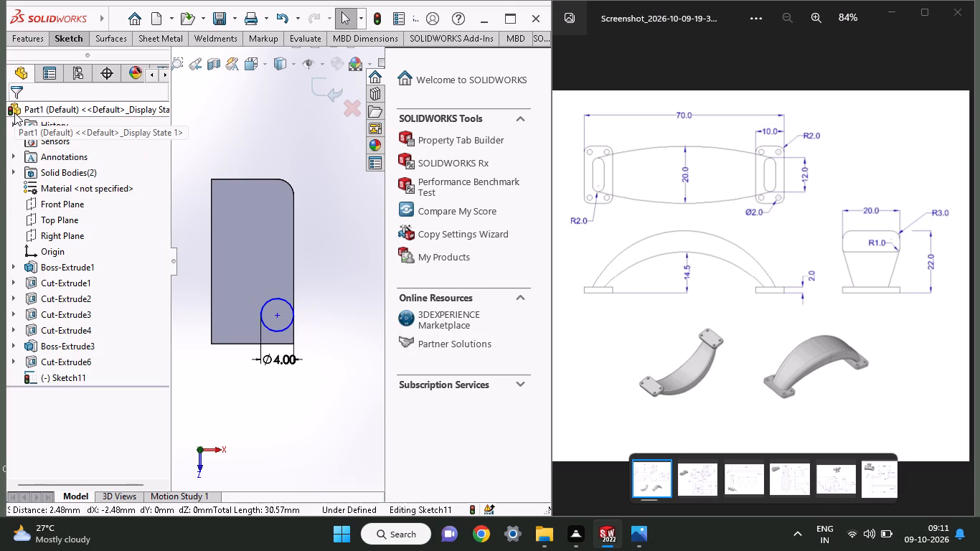
left_click(233, 347)
left_click(233, 344)
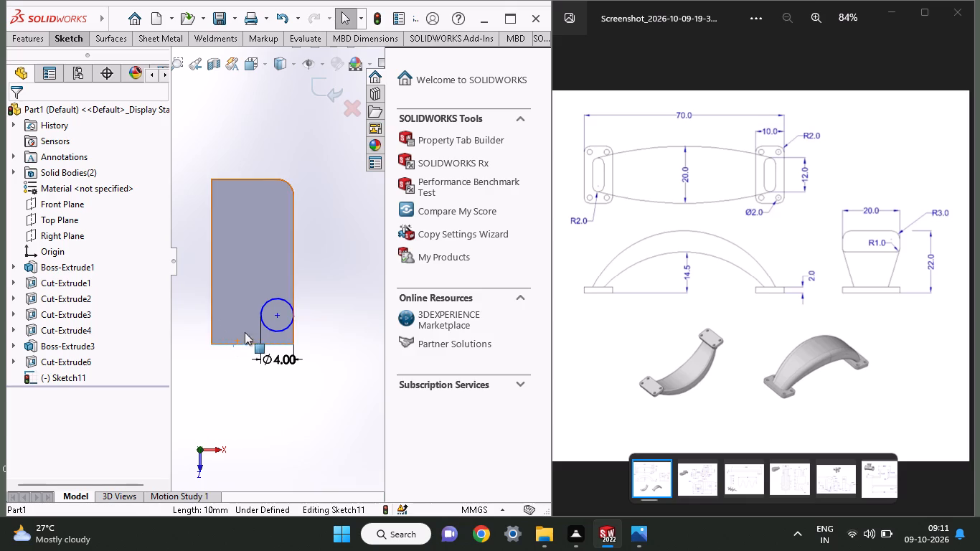
left_click(265, 329, "shift")
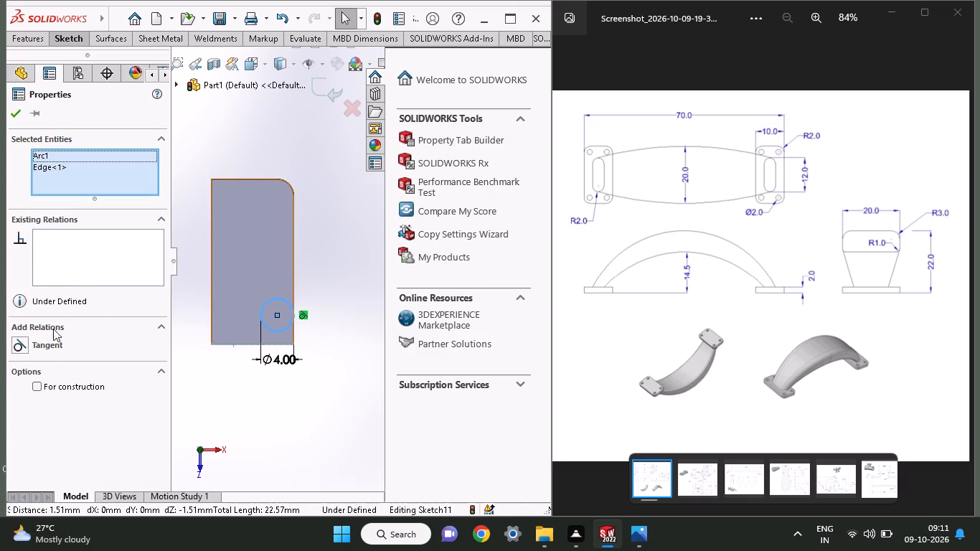
left_click(50, 347)
left_click(12, 116)
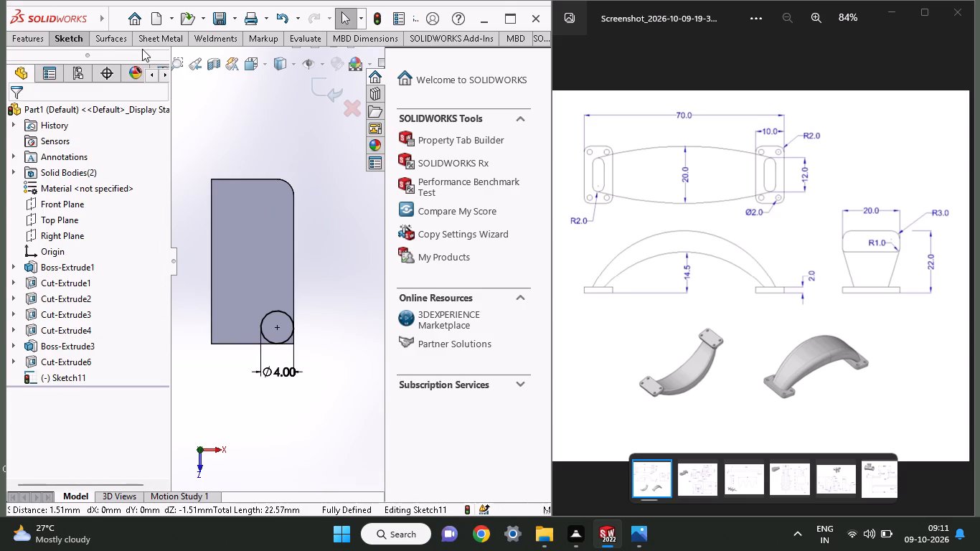
Draw two lines along the plate edges joining the circle's two tangent points at the plate's lower-right corner.
left_click(74, 39)
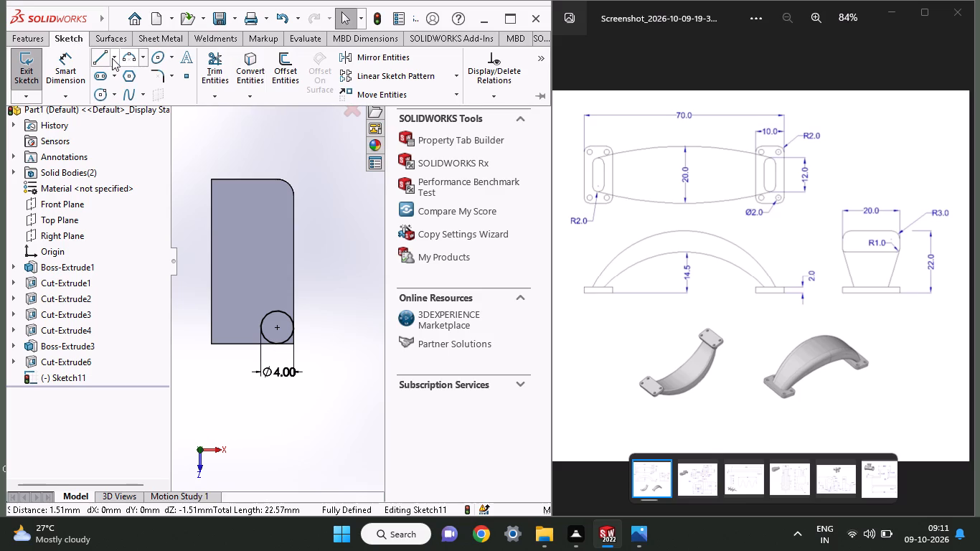
left_click(110, 58)
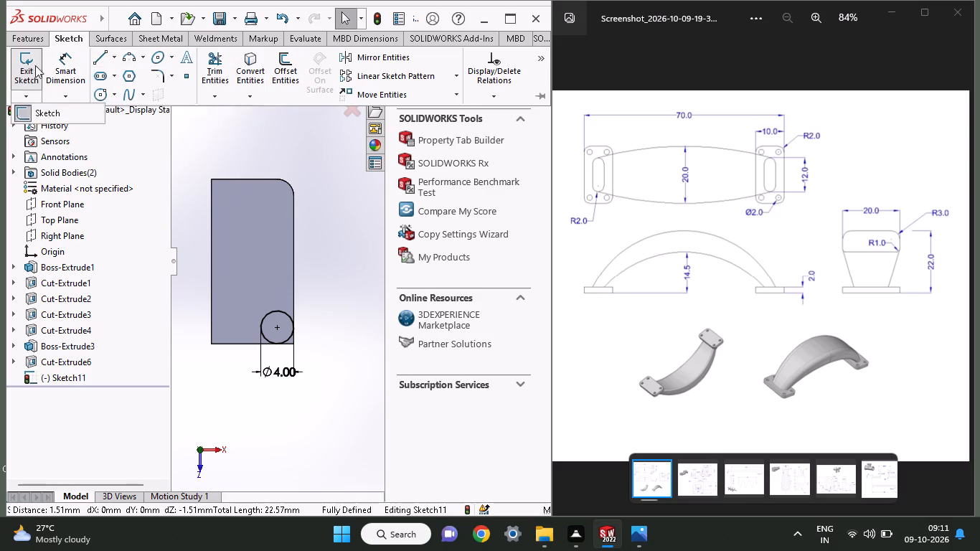
left_click(95, 58)
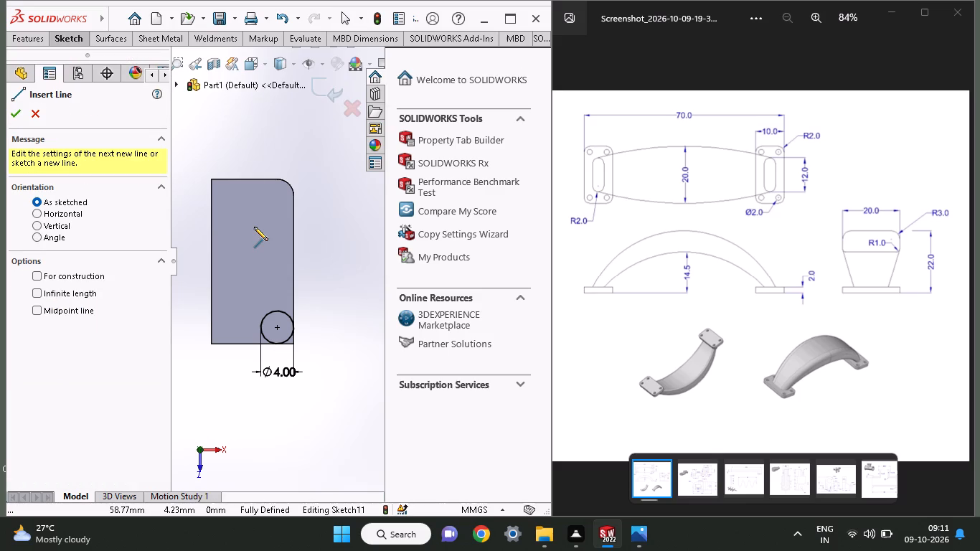
left_click(293, 327)
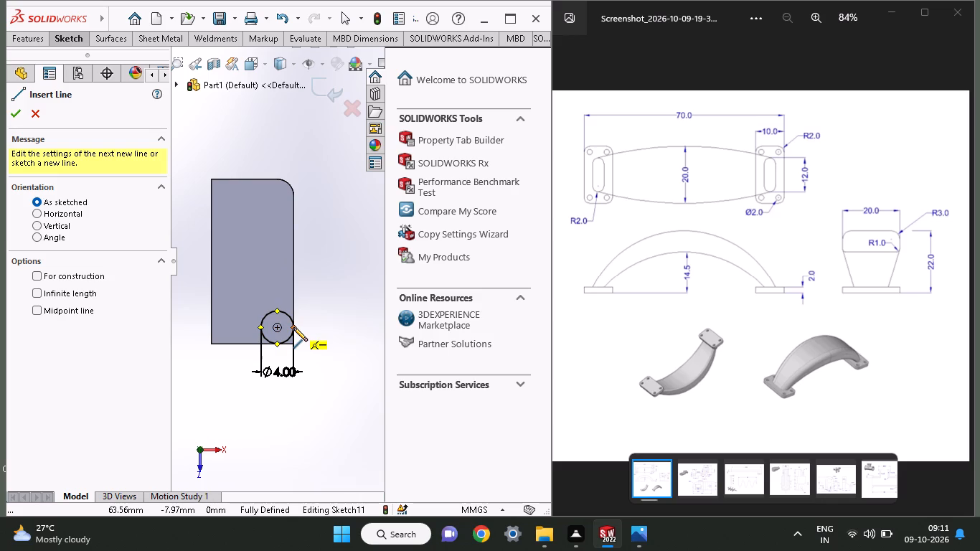
left_click(293, 344)
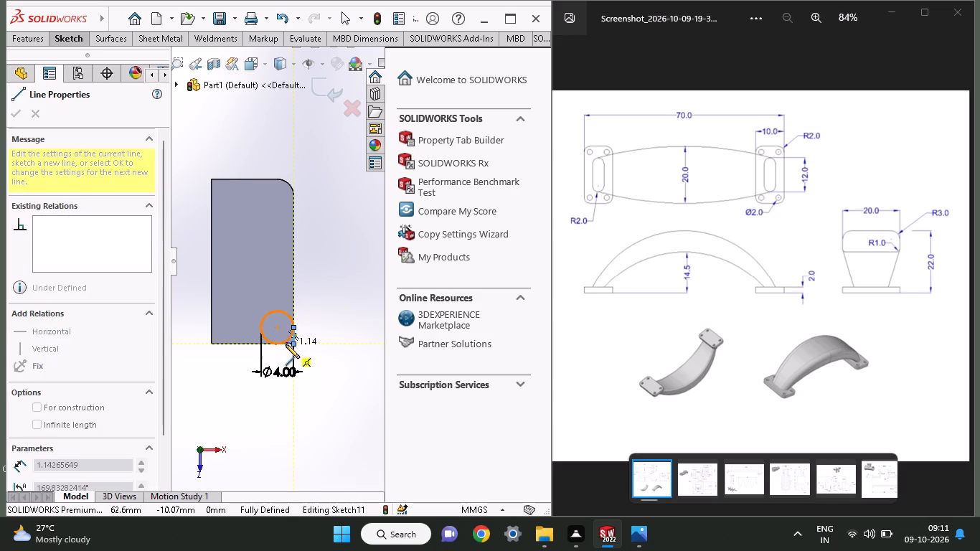
left_click(280, 344)
right_click(314, 298)
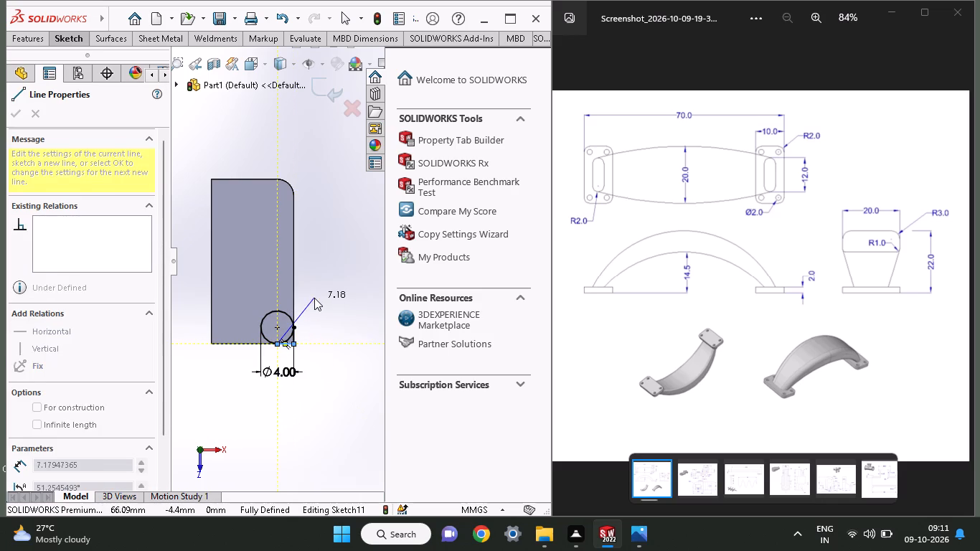
left_click(325, 302)
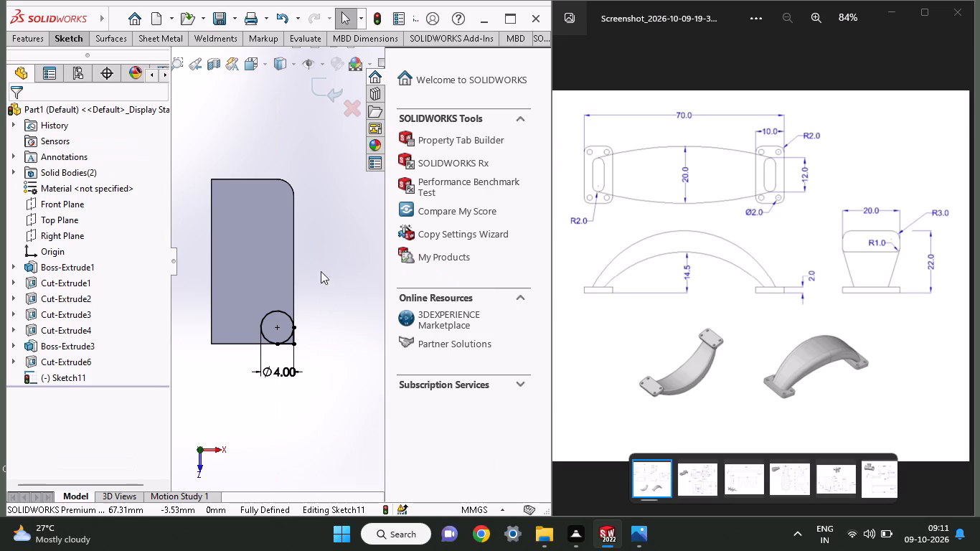
Power-trim the circle so that only the arc facing the plate's lower-right corner is kept.
left_click(74, 44)
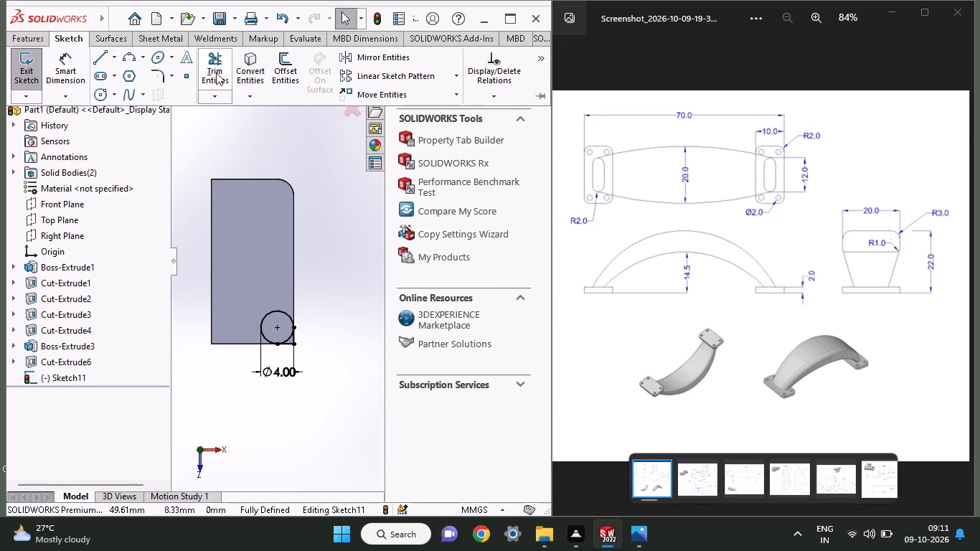
left_click(216, 71)
left_click_drag(266, 276, 268, 322)
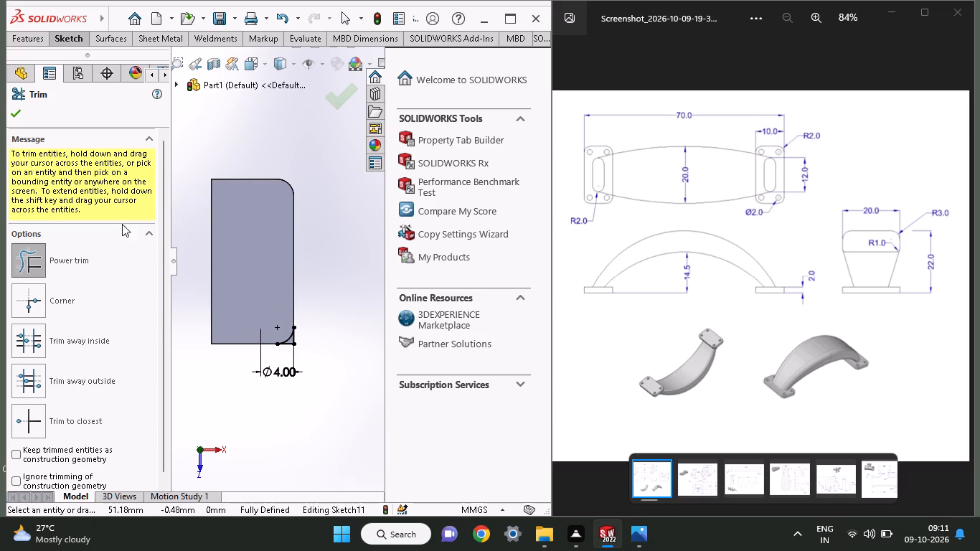
left_click(13, 113)
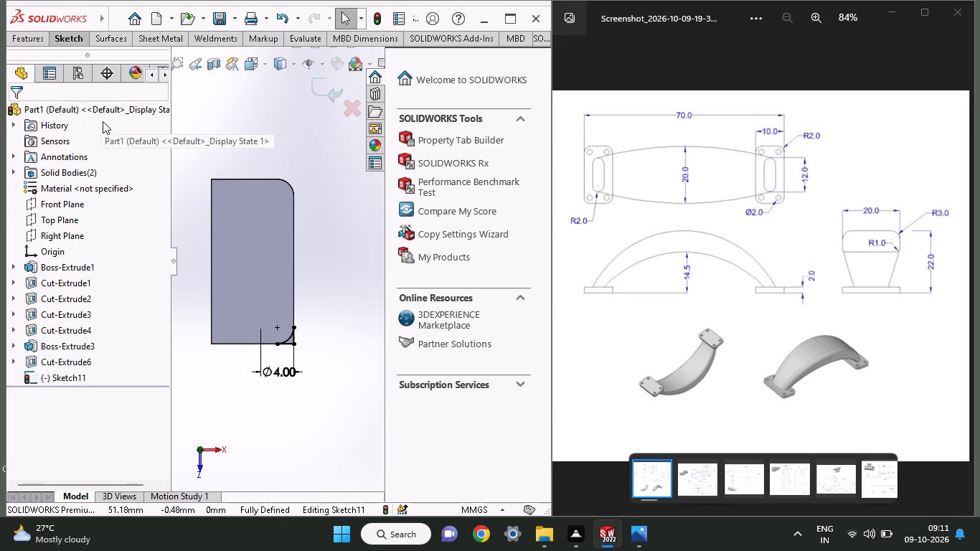
Extrude-cut the lower-right corner profile 19 mm blind in both directions to round that corner of the second plate.
left_click(14, 35)
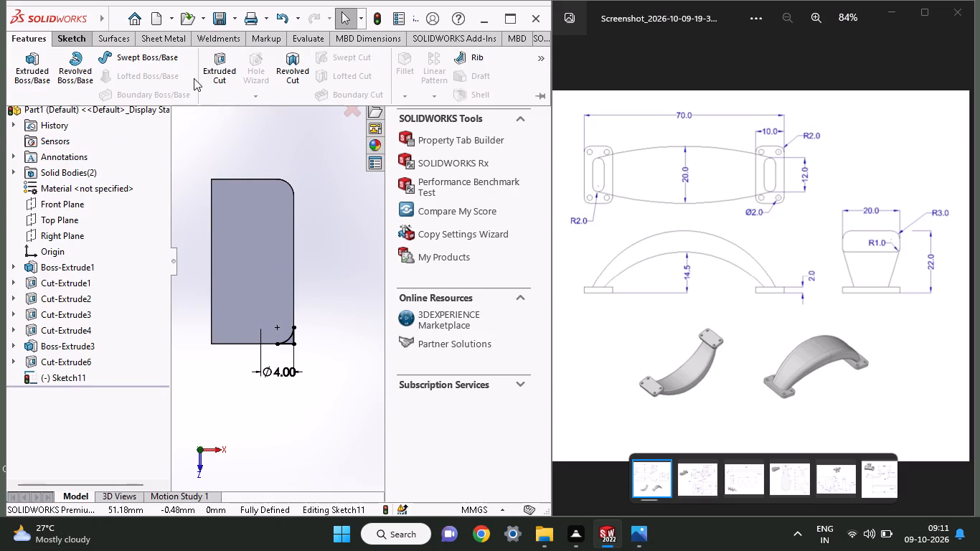
left_click(204, 75)
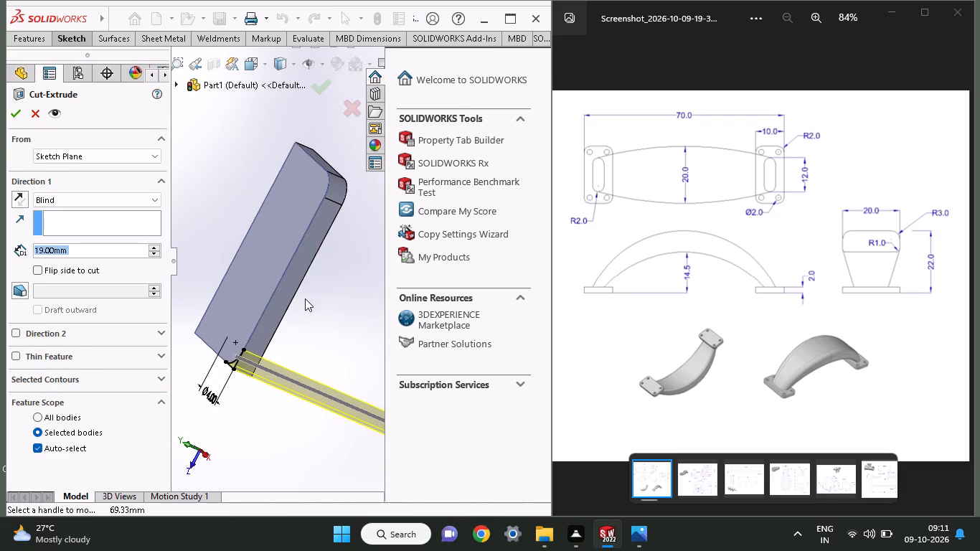
left_click(14, 329)
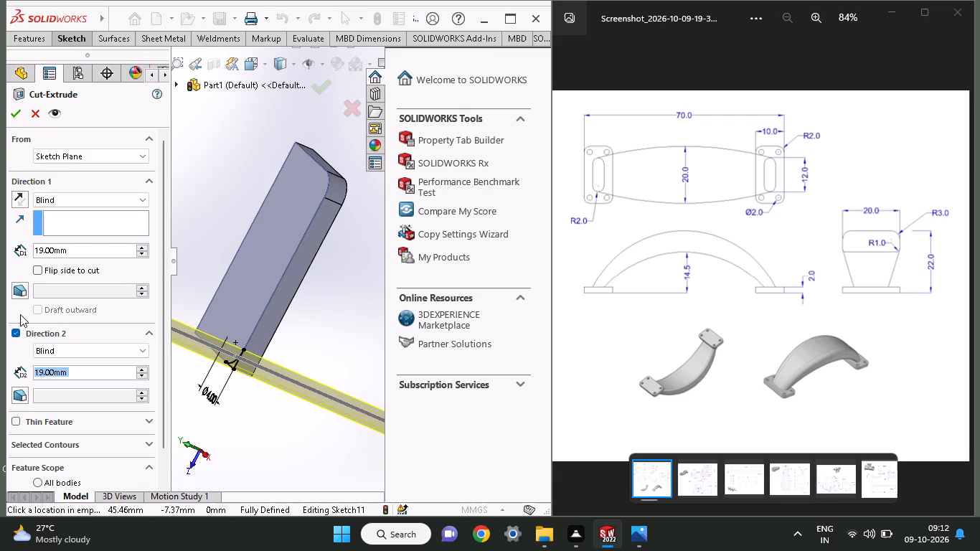
left_click(12, 112)
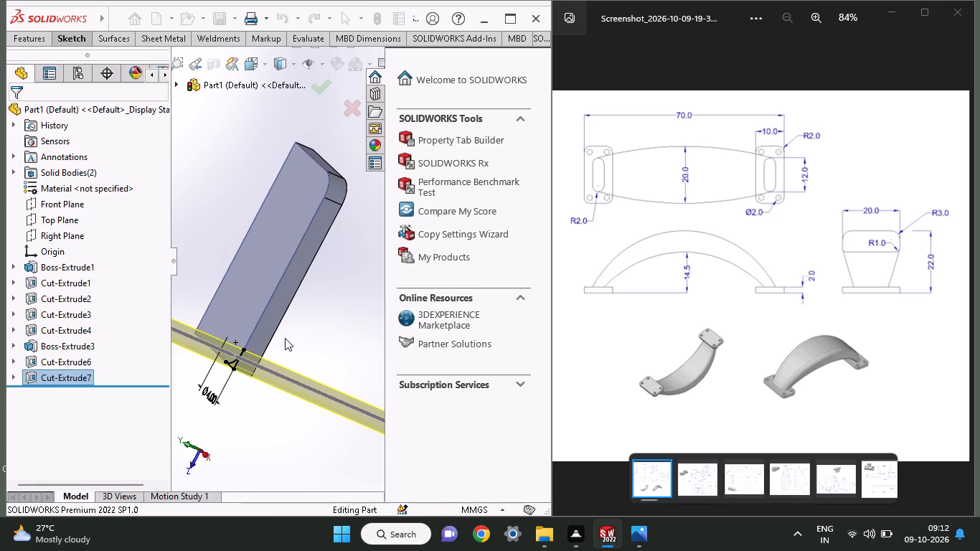
Start a sketch on the second plate's broad face and draw a circle about 5.4 mm in diameter near its lower-left corner.
middle_click_drag(285, 338, 322, 341)
scroll(322, 341, "up", 1)
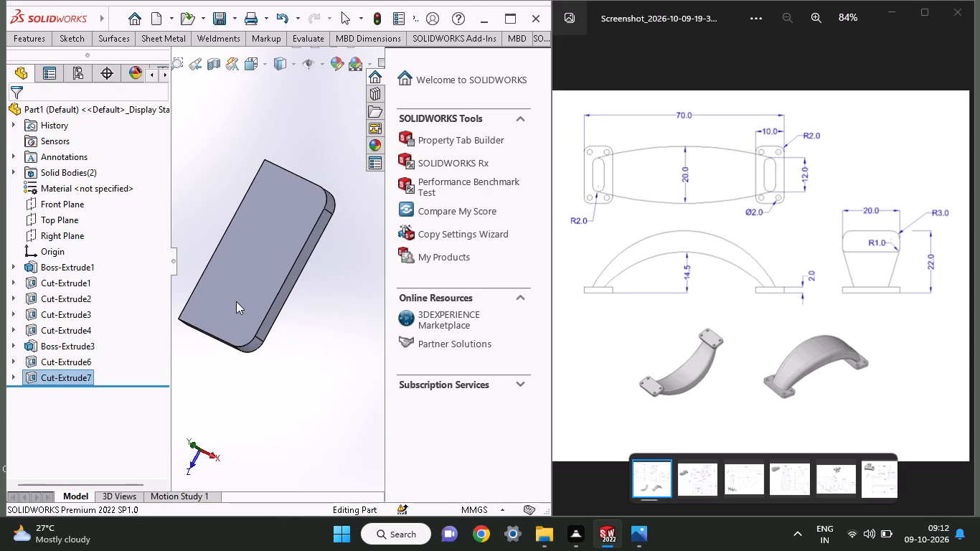
left_click(243, 309)
left_click(309, 272)
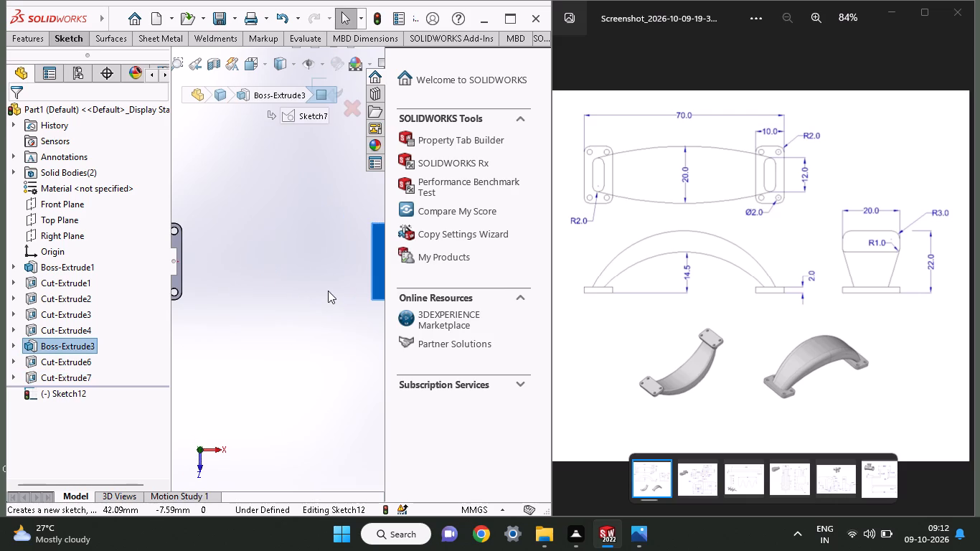
scroll(339, 292, "up", 3, "ctrl")
scroll(339, 292, "down", 5, "ctrl")
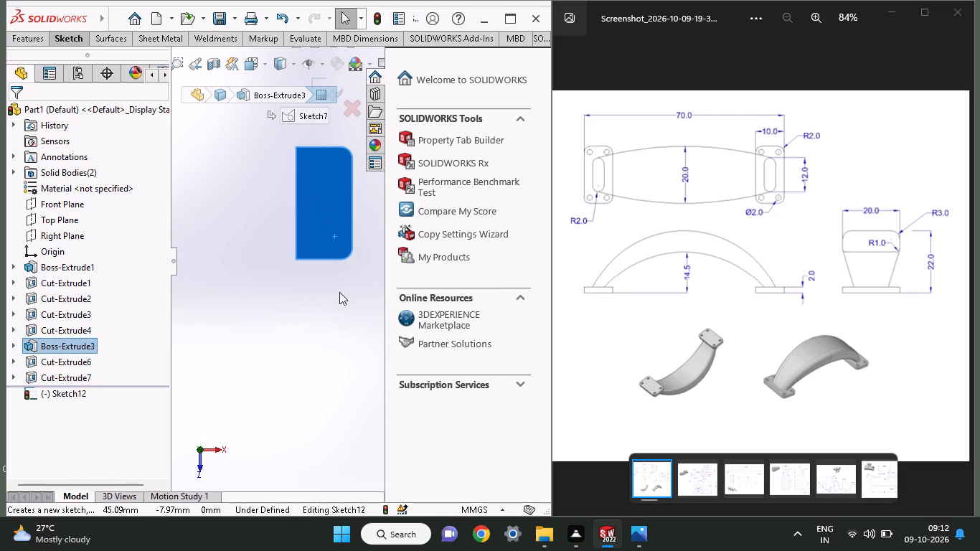
scroll(311, 214, "down", 3, "ctrl")
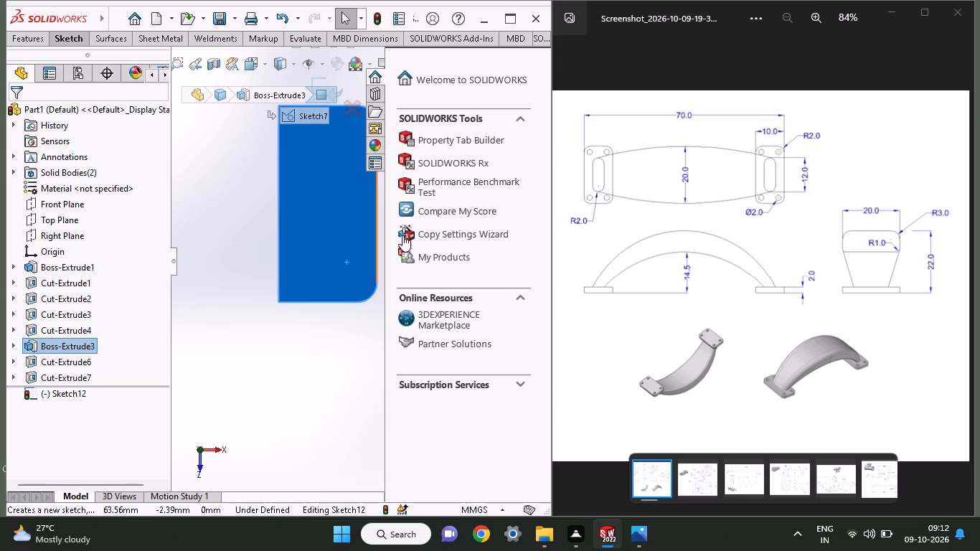
left_click(85, 38)
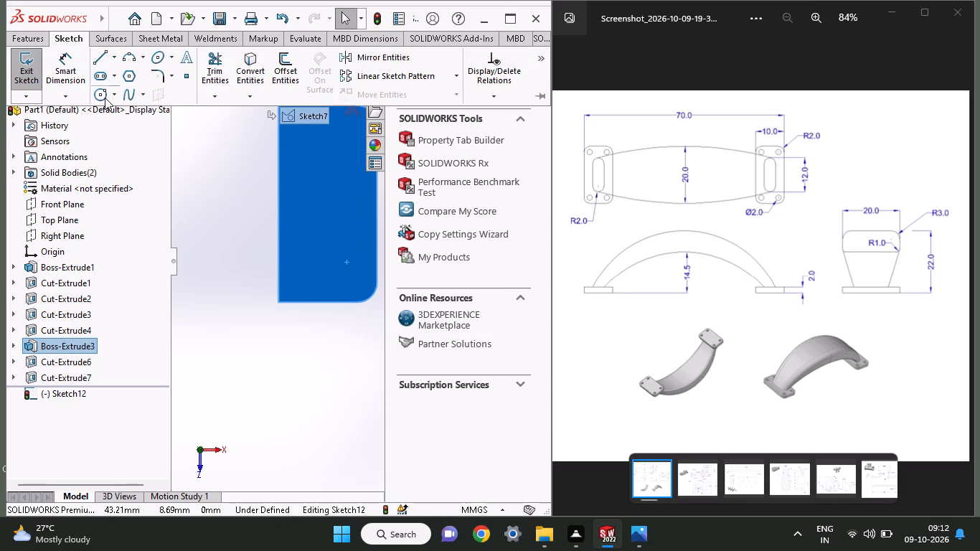
left_click(105, 98)
left_click(311, 276)
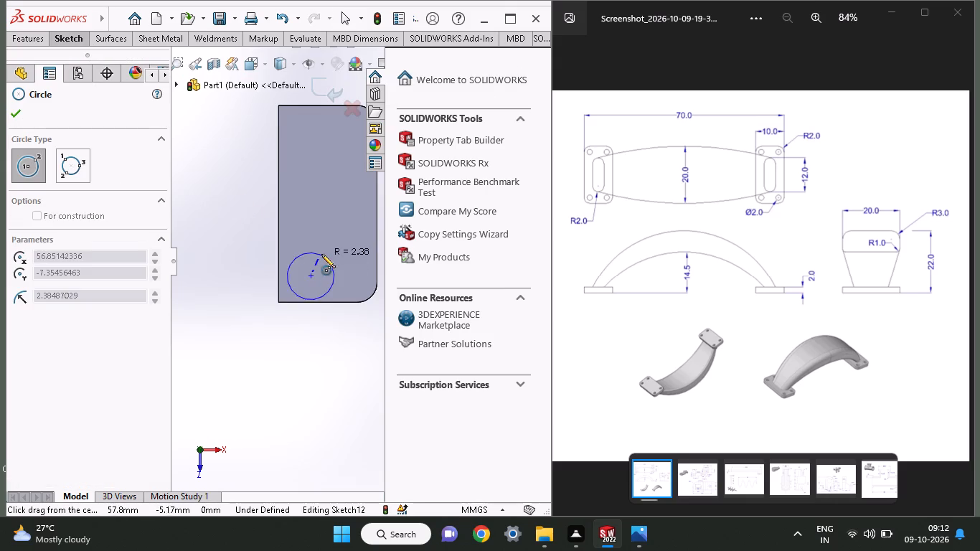
left_click(322, 253)
Dimension the circle's diameter and set it to 4 mm.
left_click(79, 32)
left_click(77, 59)
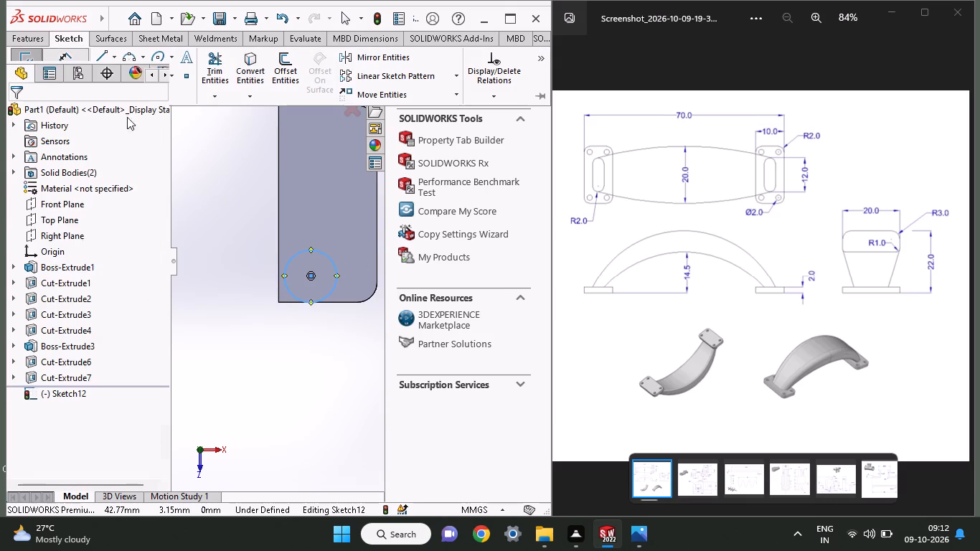
left_click(292, 253)
left_click(304, 217)
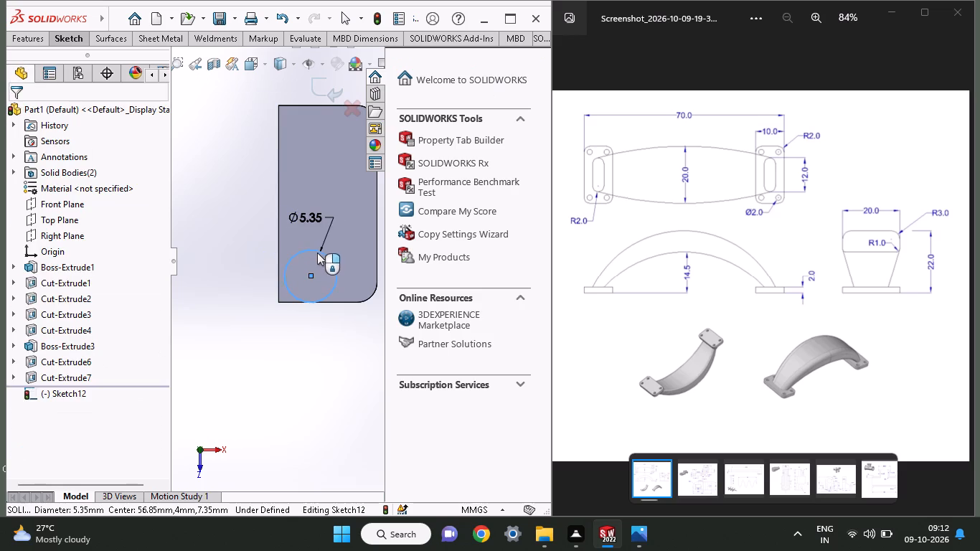
key("4")
key("Return")
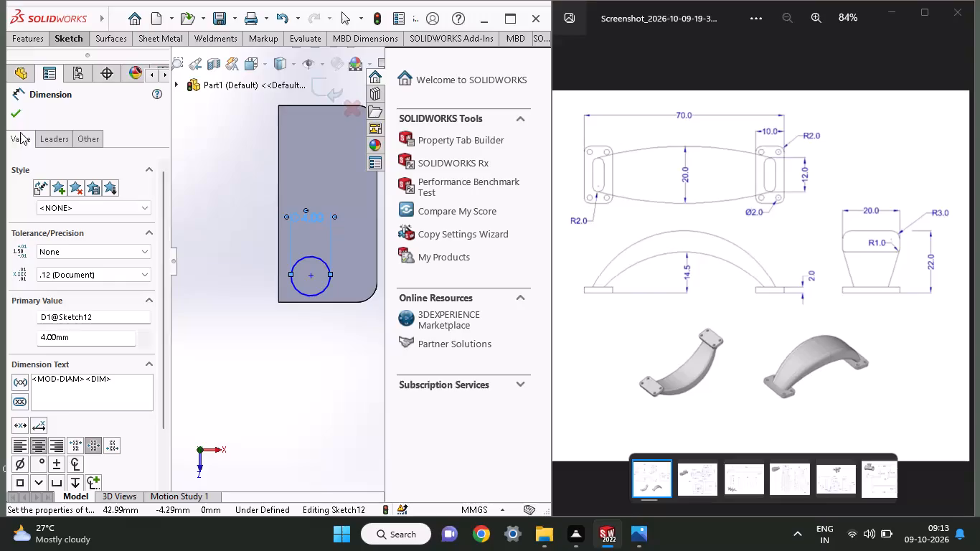
left_click(17, 111)
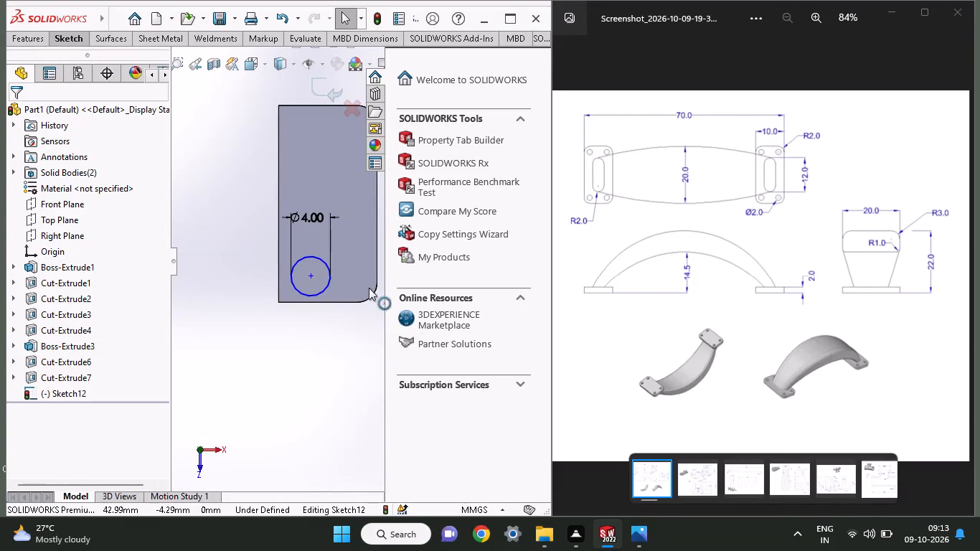
Make the 4 mm circle tangent to the second plate's lower short edge and to its left-hand long edge.
left_click(332, 301)
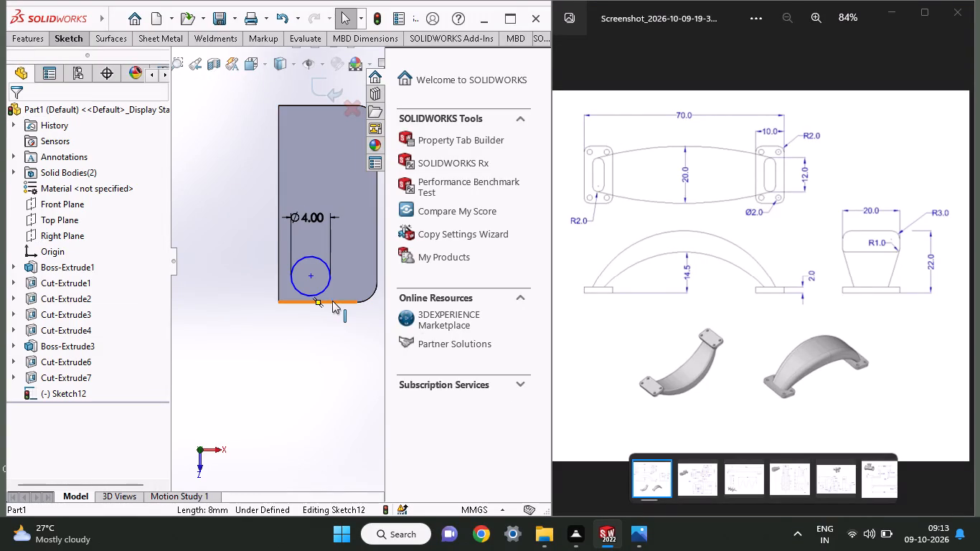
left_click(325, 287, "shift")
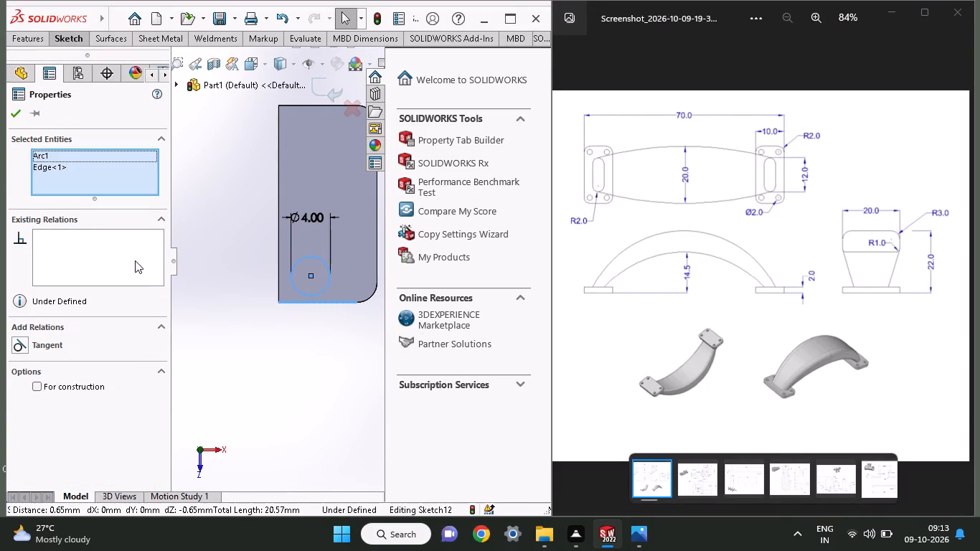
left_click(52, 342)
left_click(9, 110)
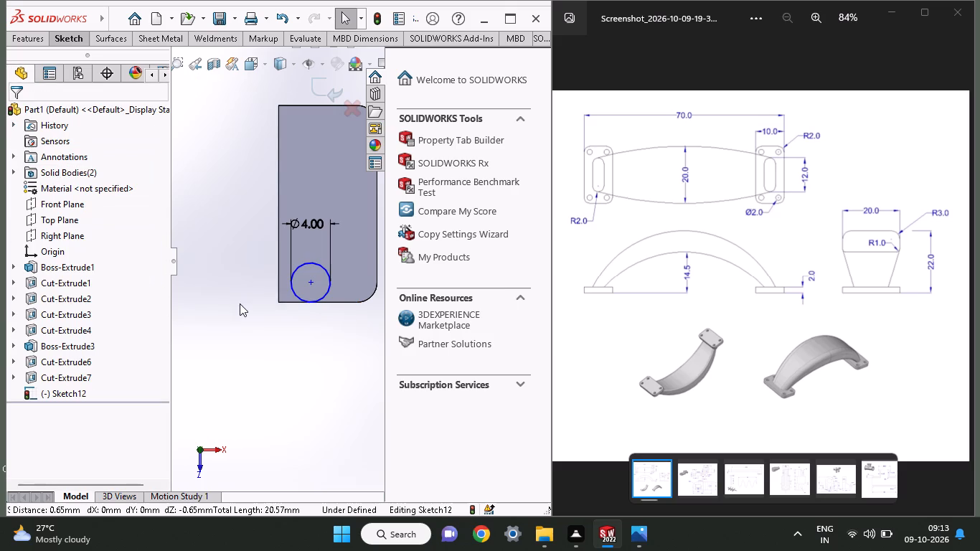
left_click(276, 259)
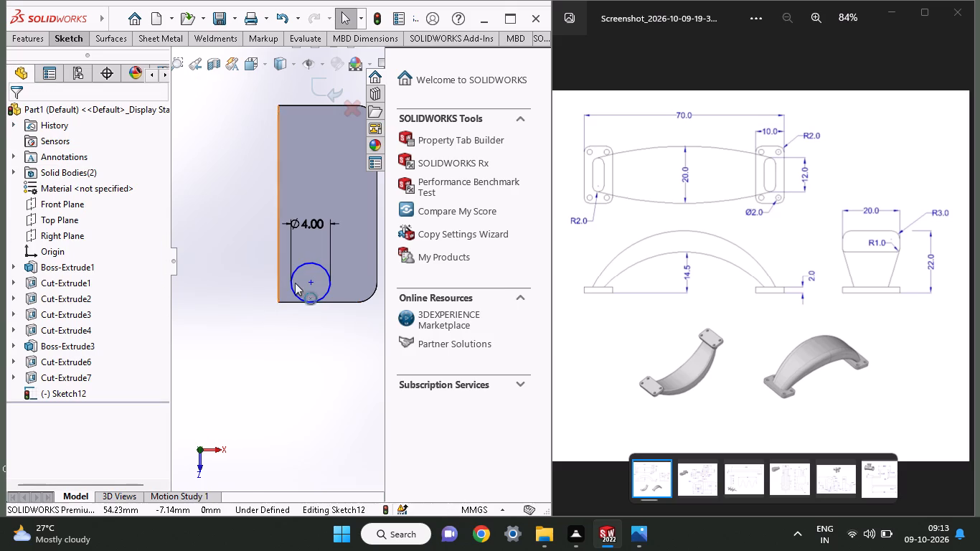
left_click(278, 246)
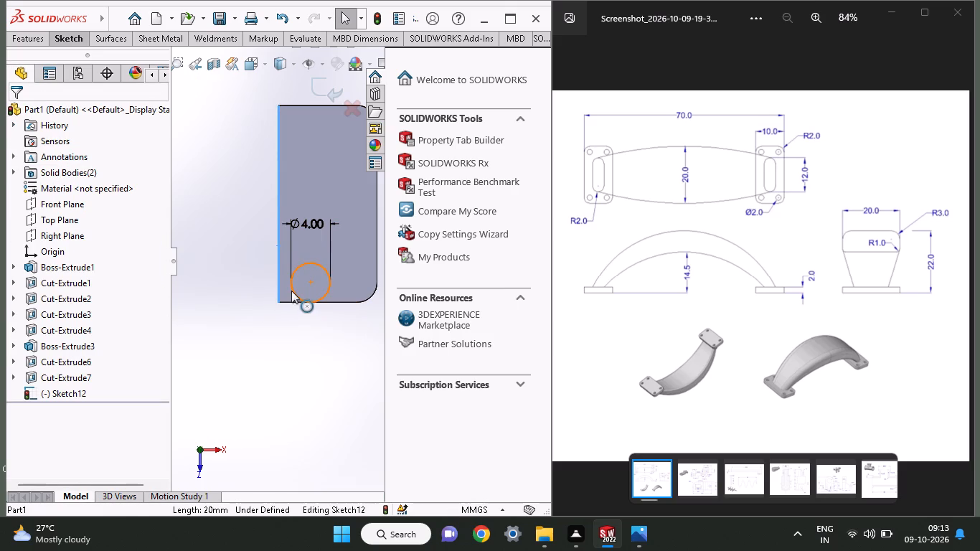
left_click(291, 291, "shift")
left_click(53, 350)
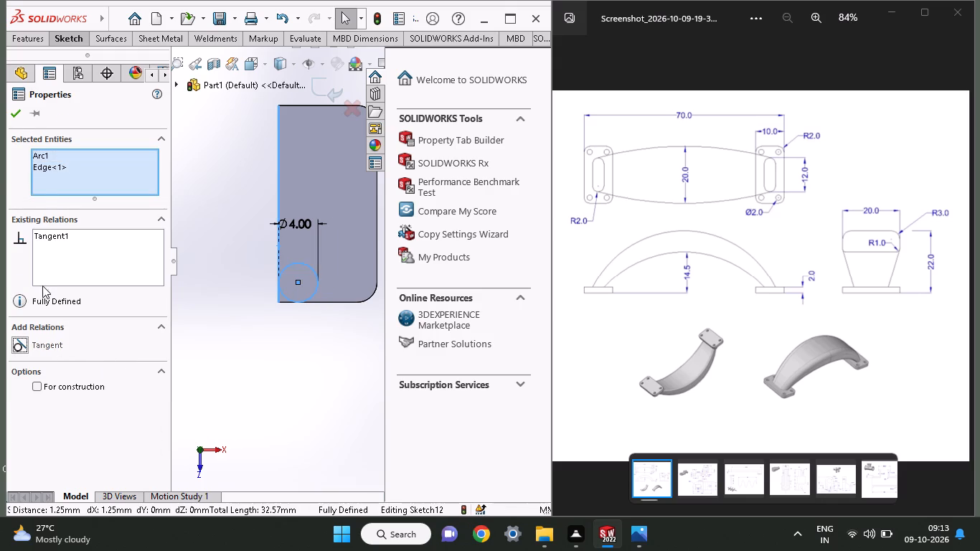
left_click(19, 117)
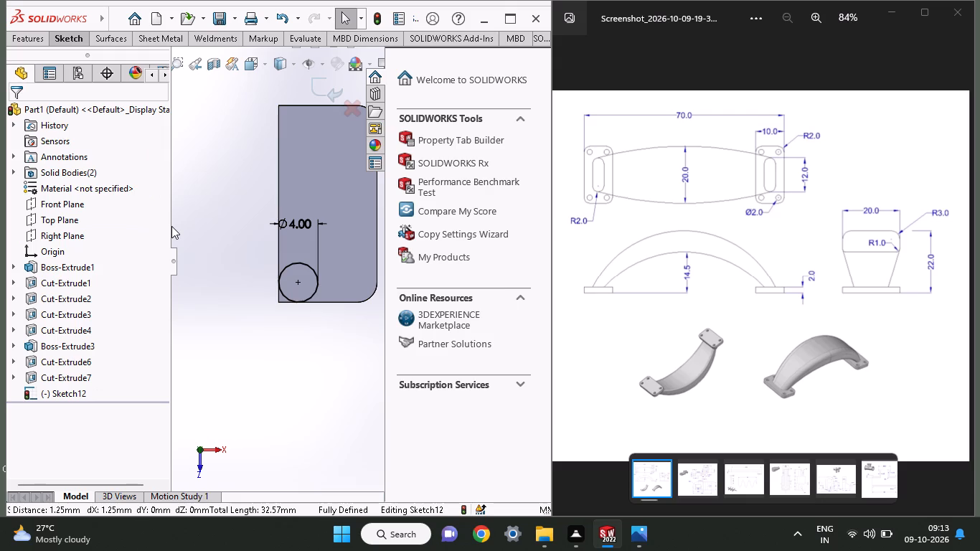
Draw two lines along the plate edges joining the circle's two tangent points at the plate's lower-left corner.
left_click(72, 39)
left_click(103, 54)
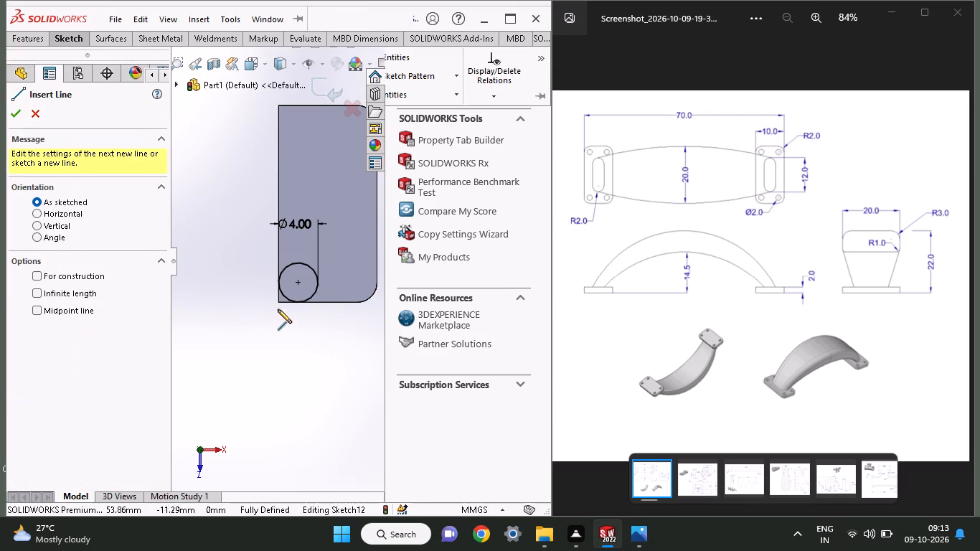
left_click(278, 283)
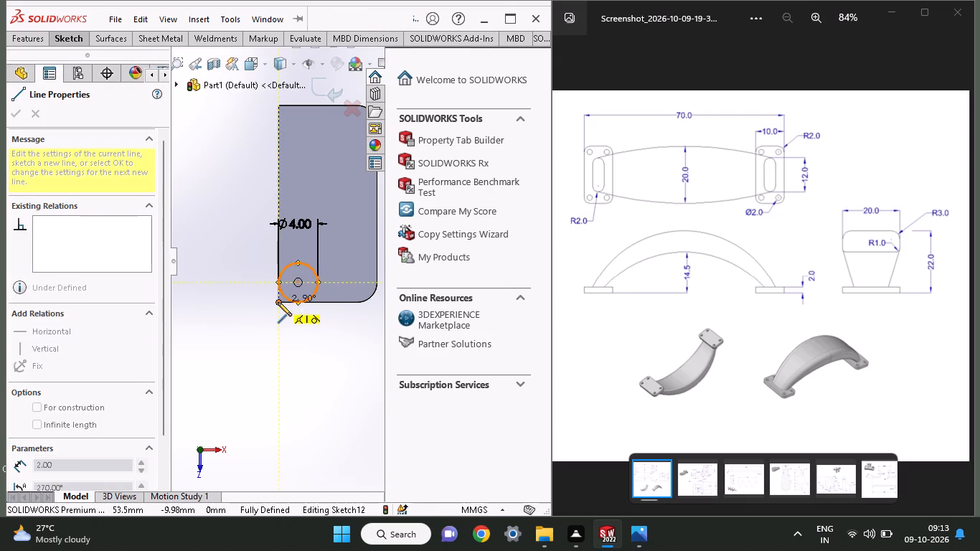
left_click(278, 302)
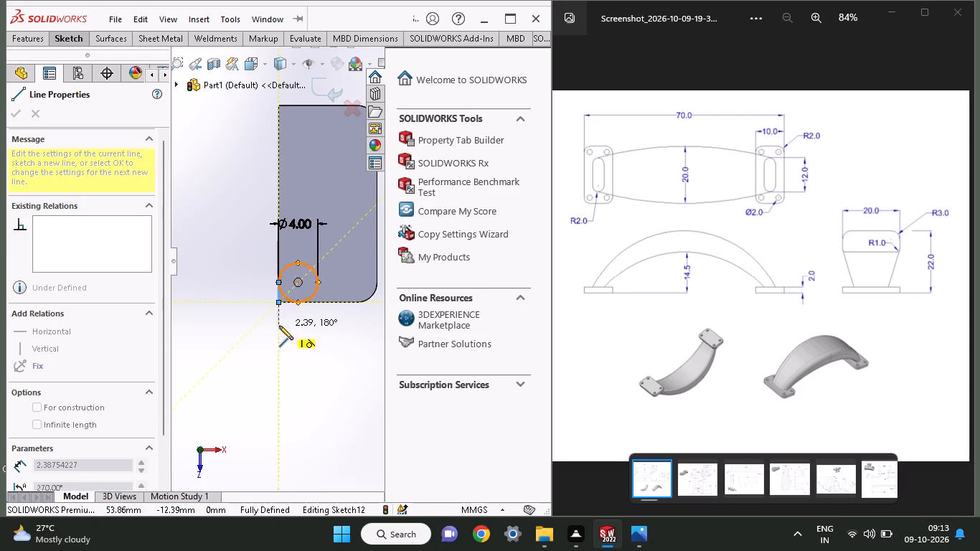
left_click(301, 303)
right_click(290, 329)
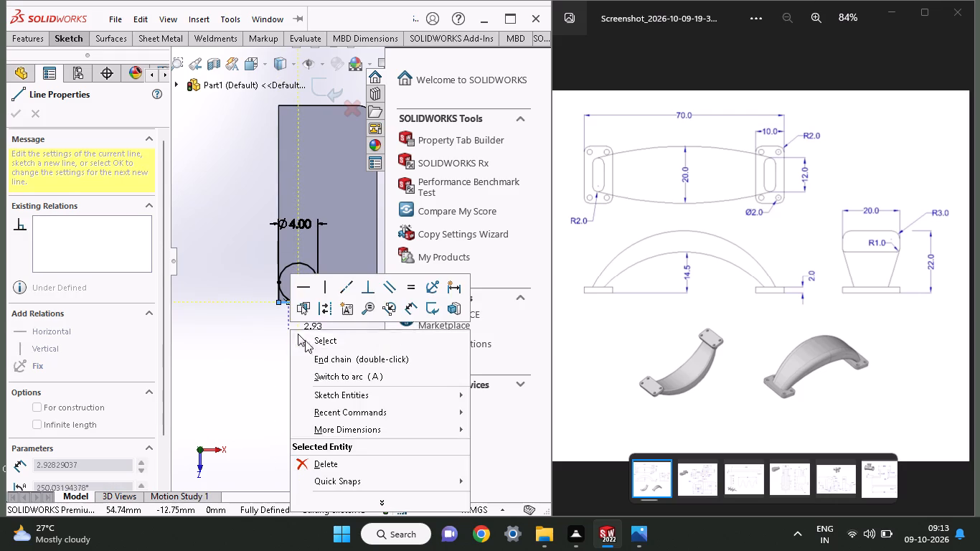
left_click(307, 342)
Power-trim the circle so that only the arc facing the plate's lower-left corner is kept.
left_click(77, 45)
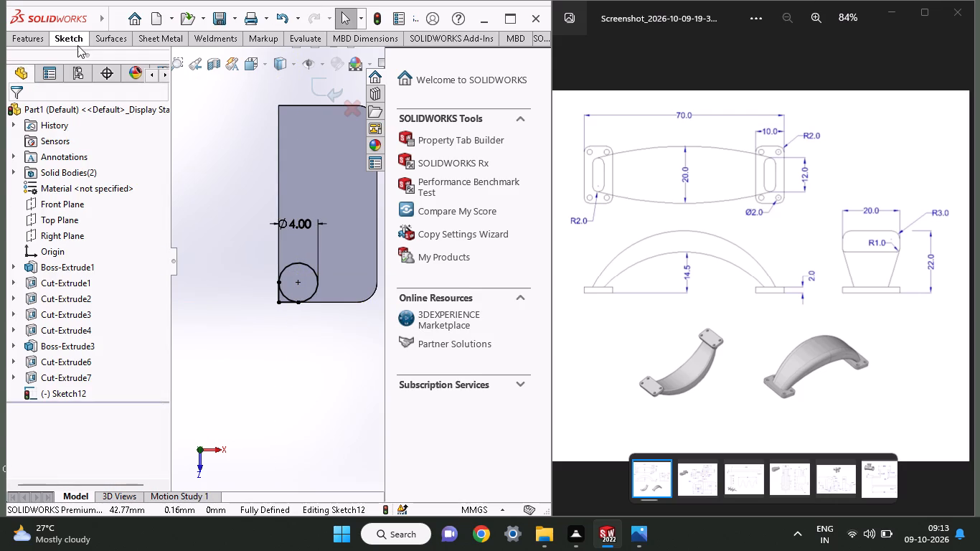
left_click(77, 40)
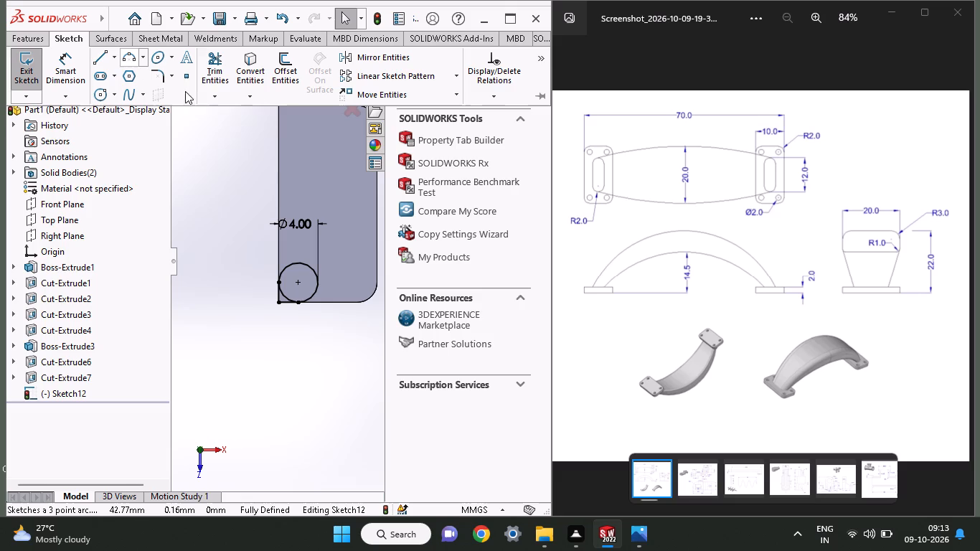
left_click(206, 72)
left_click_drag(297, 248, 308, 273)
left_click(12, 116)
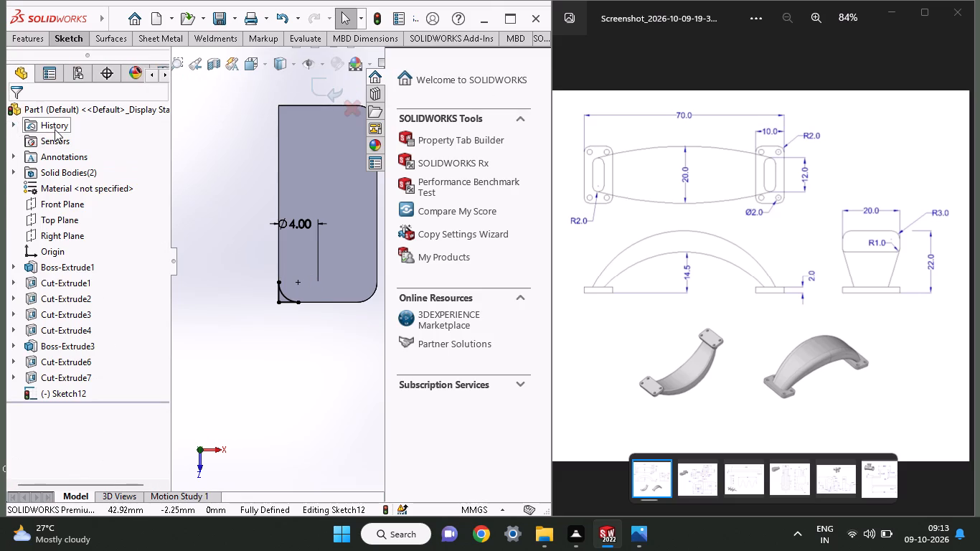
Extrude-cut the lower-left corner profile 19 mm blind in both directions to round that corner of the second plate.
left_click(19, 35)
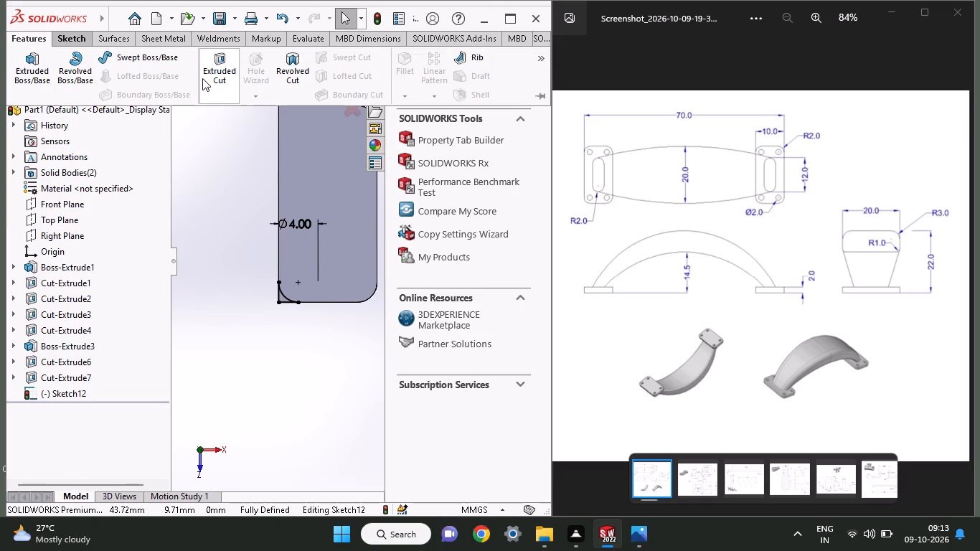
left_click(202, 78)
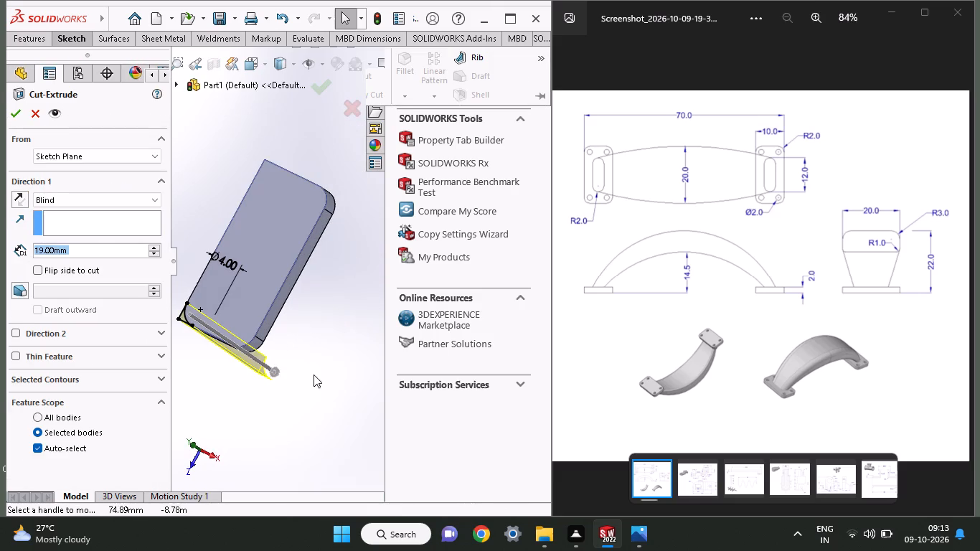
left_click(15, 338)
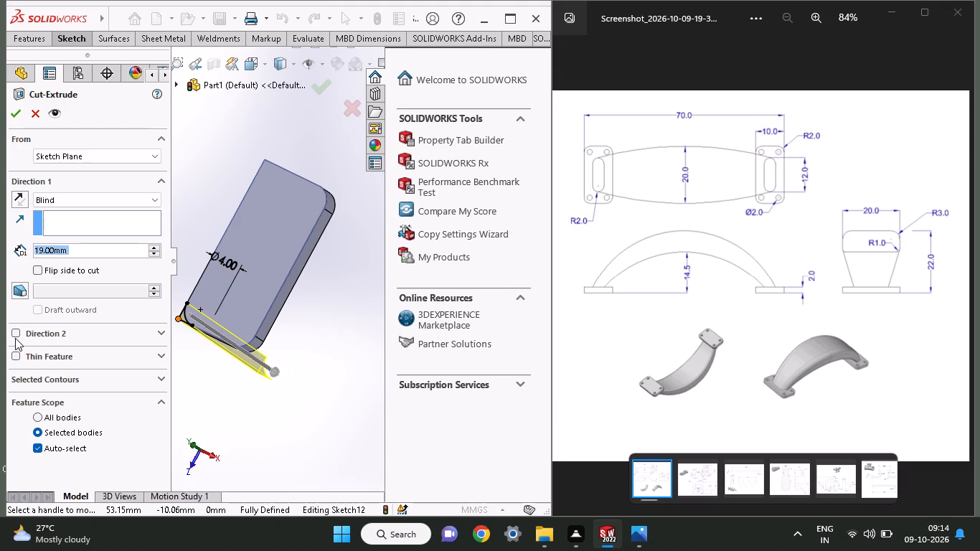
left_click(14, 331)
left_click(17, 118)
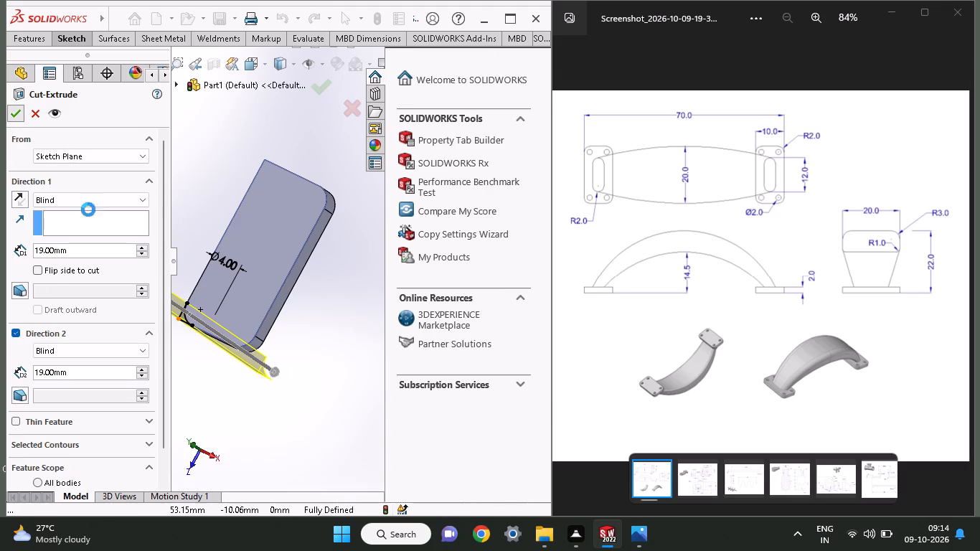
Start a sketch on the second foot plate's large face and draw a circle about 2.4 mm in diameter near its unrounded upper-left corner.
middle_click_drag(245, 258, 254, 291)
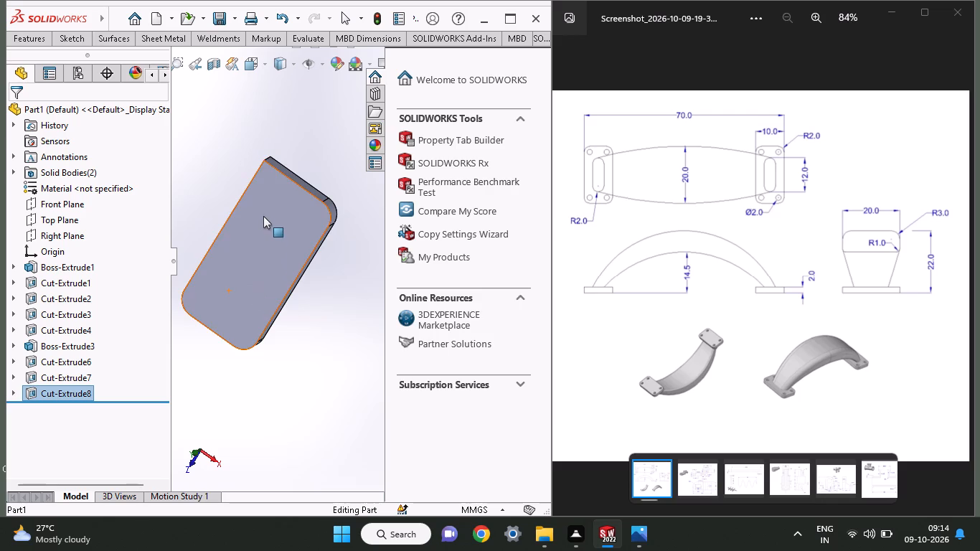
left_click(263, 212)
left_click(324, 175)
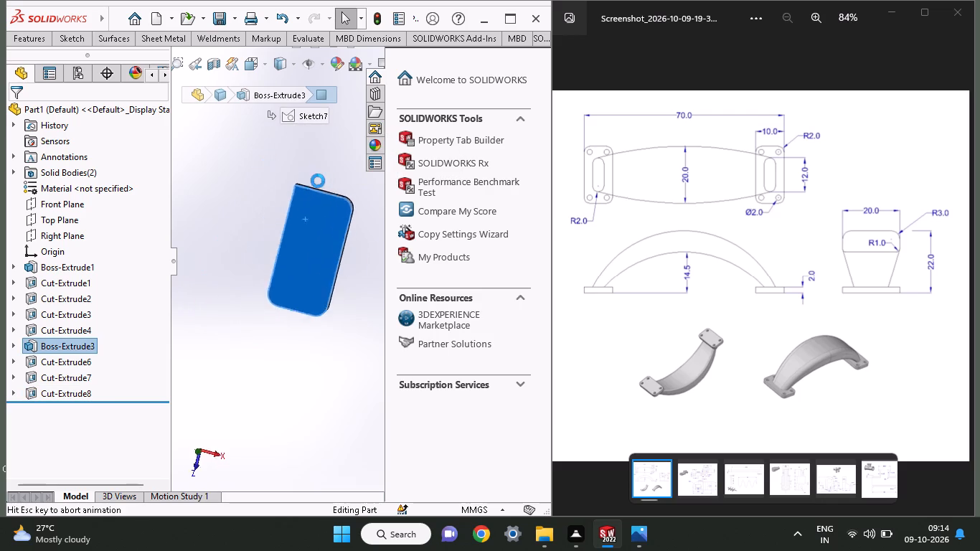
scroll(325, 257, "down", 1)
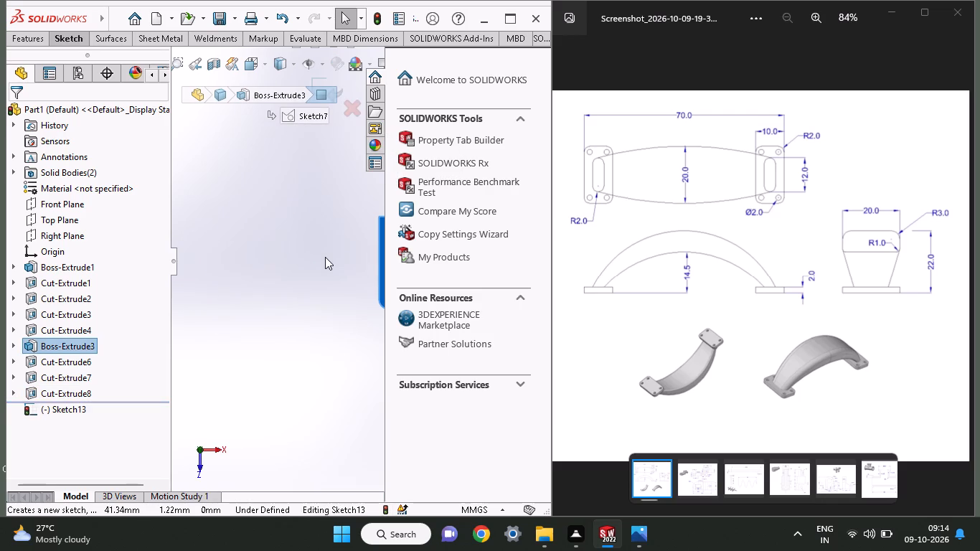
scroll(325, 257, "up", 2, "ctrl")
scroll(325, 257, "down", 4, "ctrl")
scroll(336, 251, "up", 3, "ctrl")
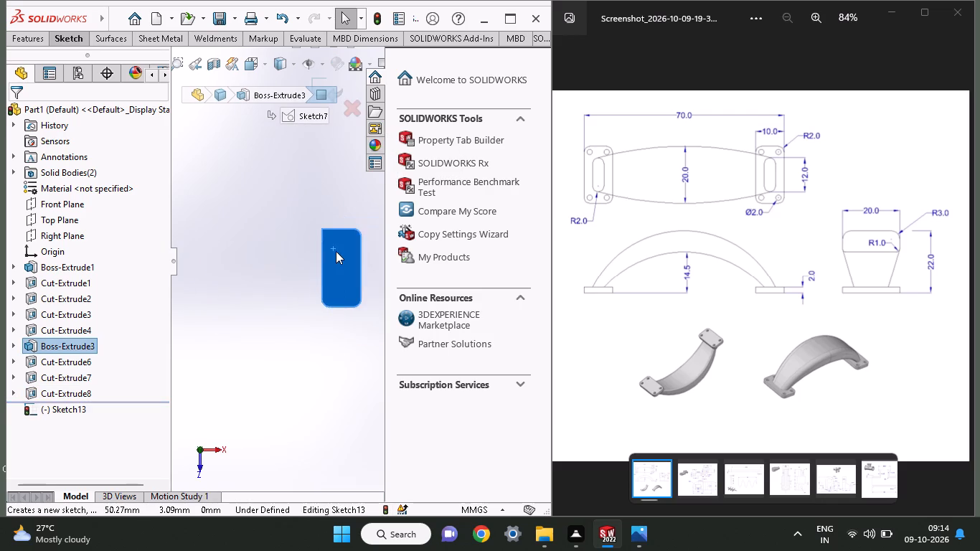
scroll(336, 251, "up", 1, "ctrl")
scroll(336, 251, "down", 8, "ctrl")
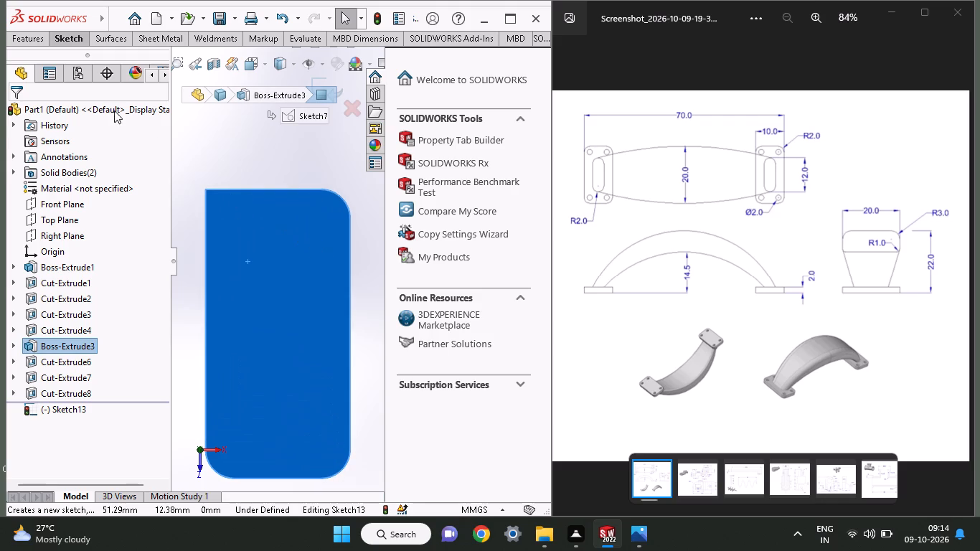
left_click(67, 42)
left_click(103, 101)
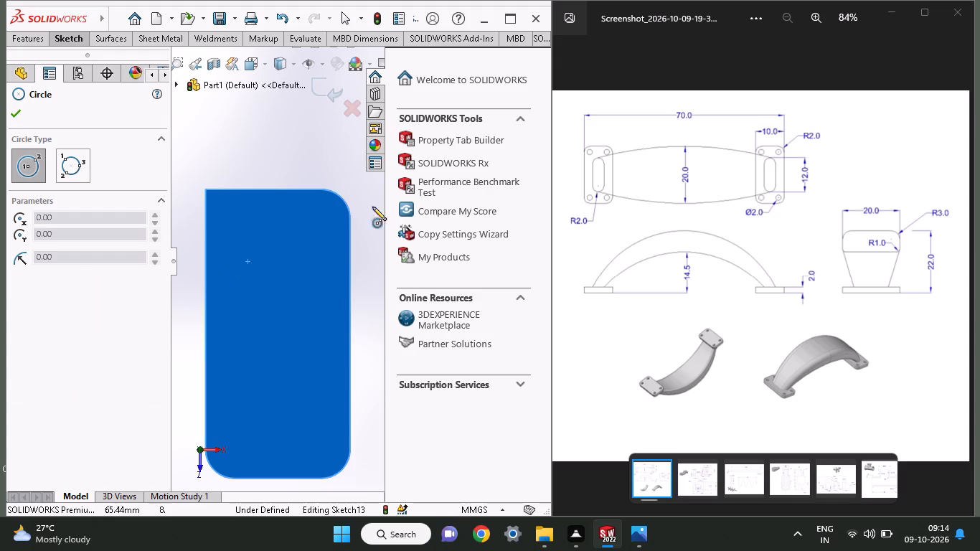
left_click(235, 215)
left_click(242, 231)
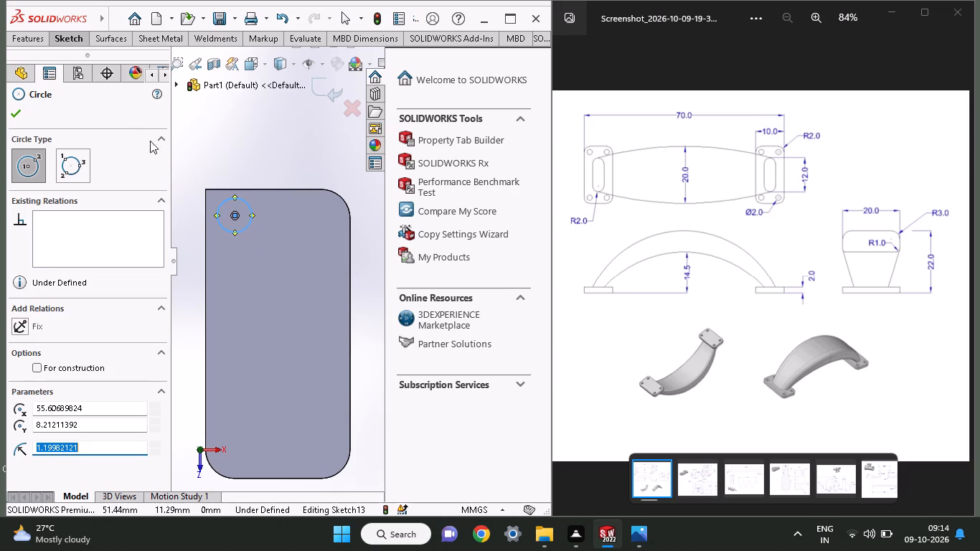
Dimension the new corner circle's diameter as 4 mm.
left_click(78, 42)
left_click(81, 69)
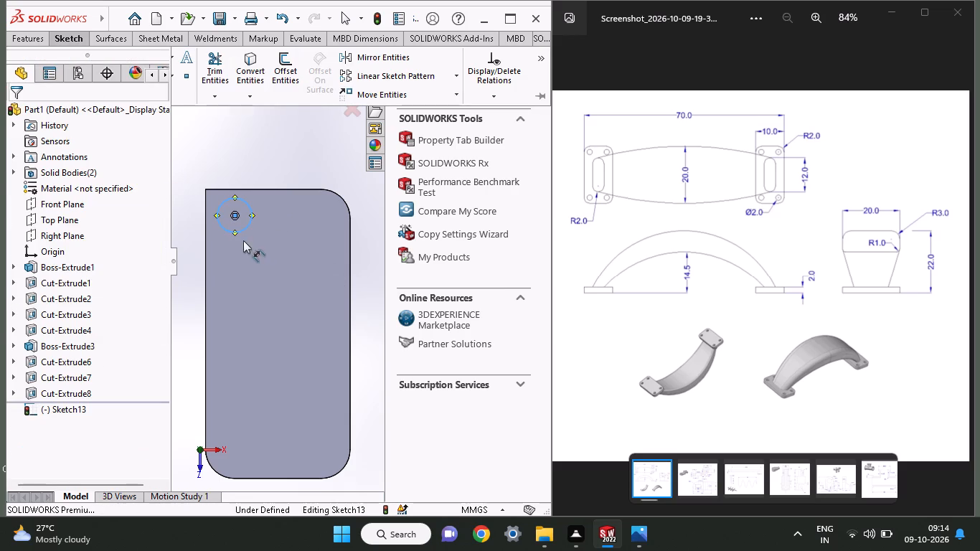
left_click(234, 232)
left_click_drag(255, 143, 258, 157)
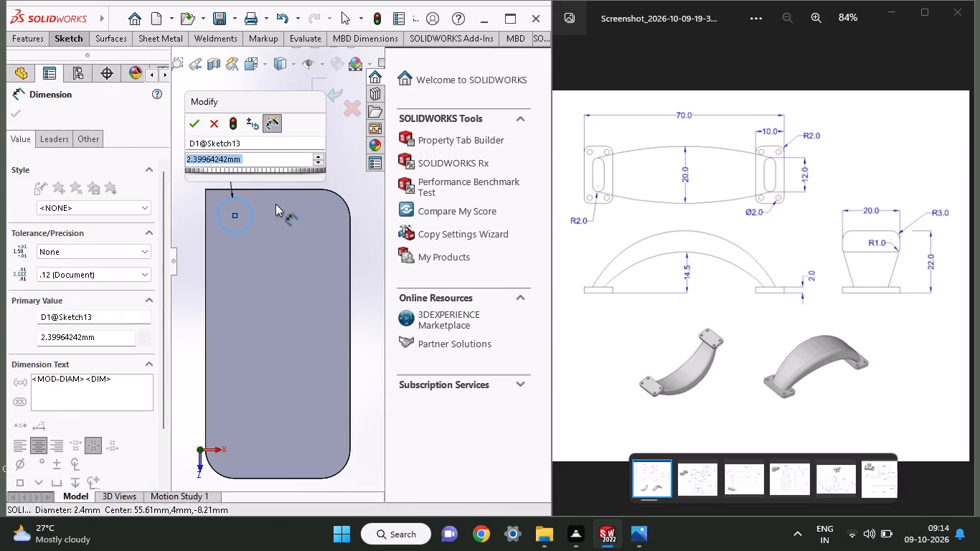
key("4")
key("Return")
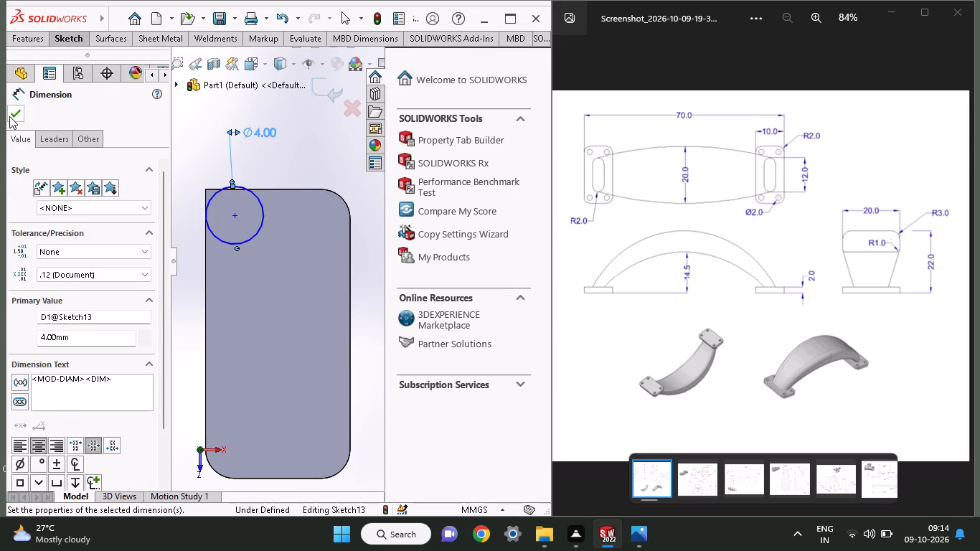
left_click(9, 116)
Make the 4 mm circle tangent to the plate's upper short edge and to its left-hand long edge.
left_click(257, 188)
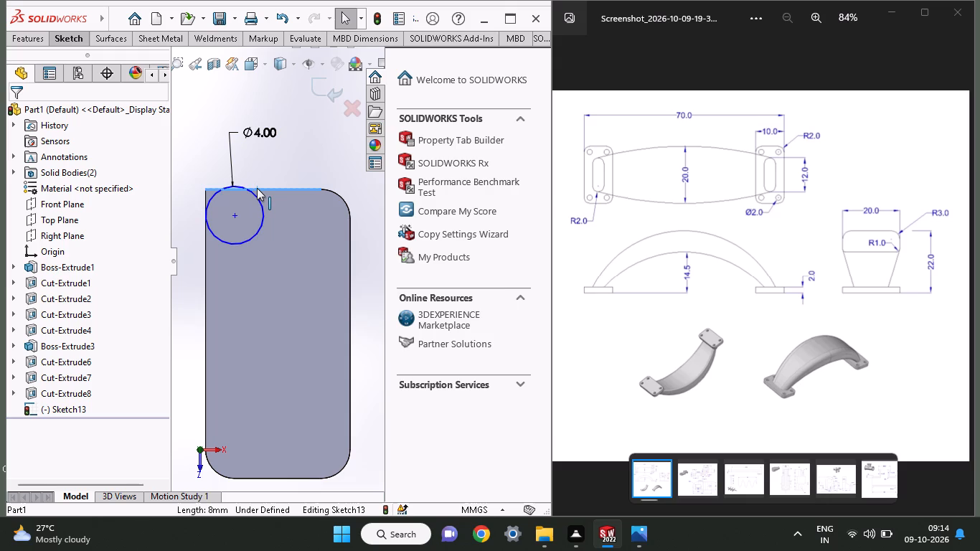
left_click(255, 191, "shift")
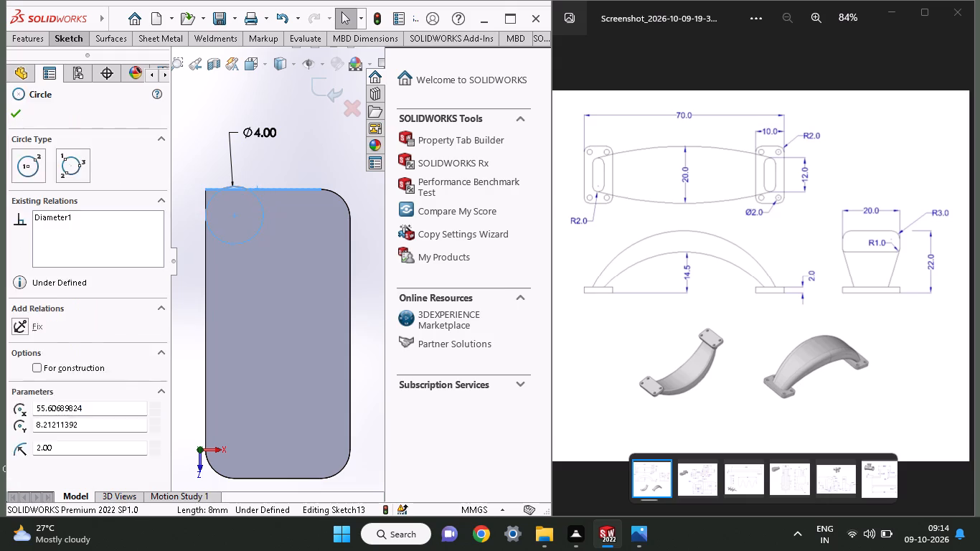
left_click(57, 350)
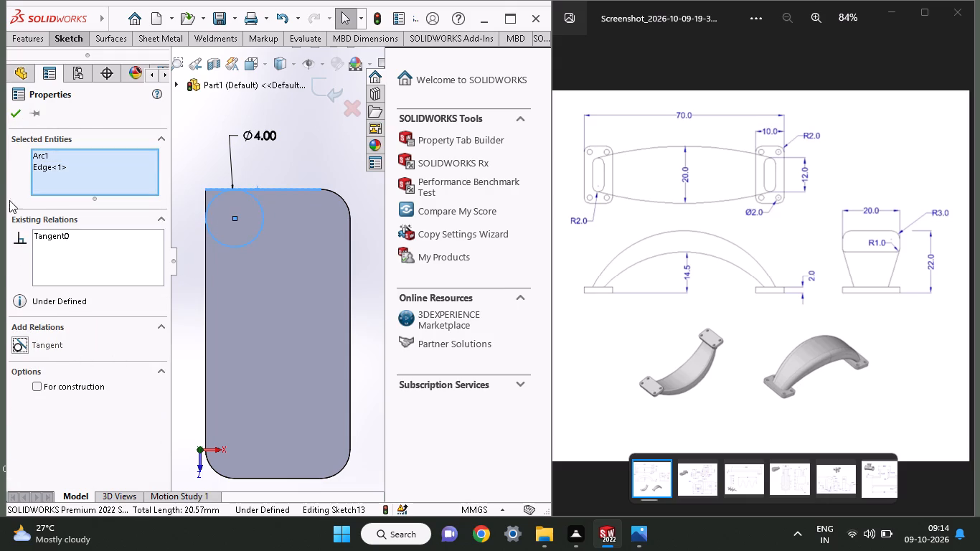
left_click(18, 111)
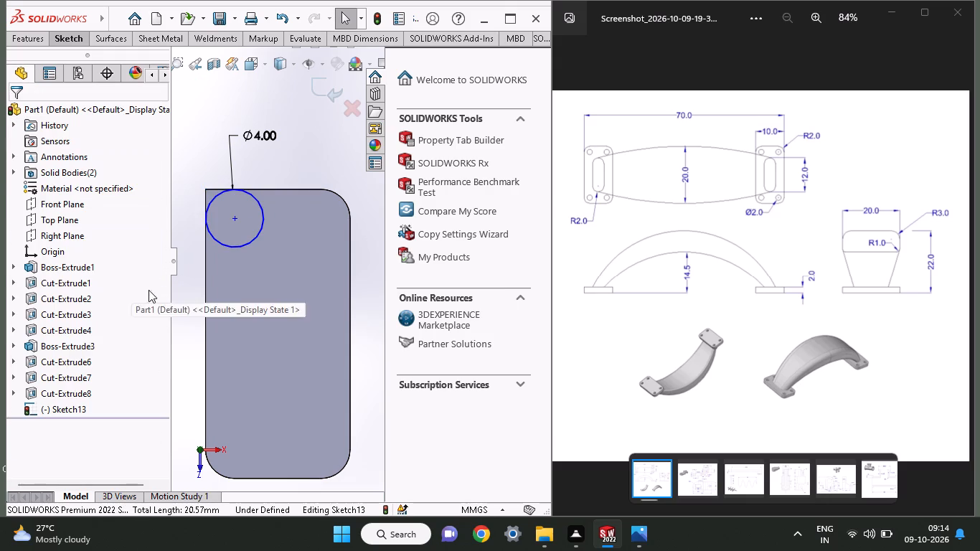
left_click(204, 261)
left_click(225, 248, "shift")
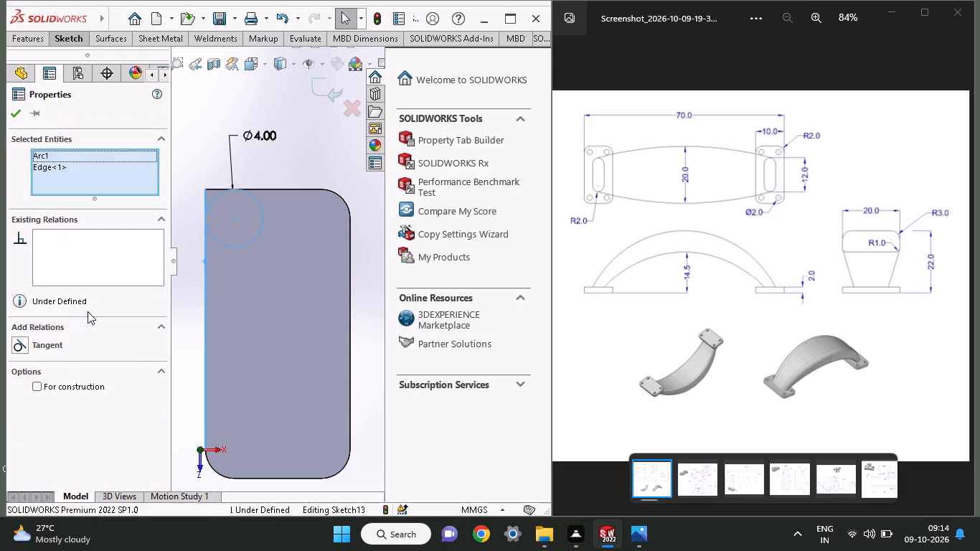
left_click(37, 349)
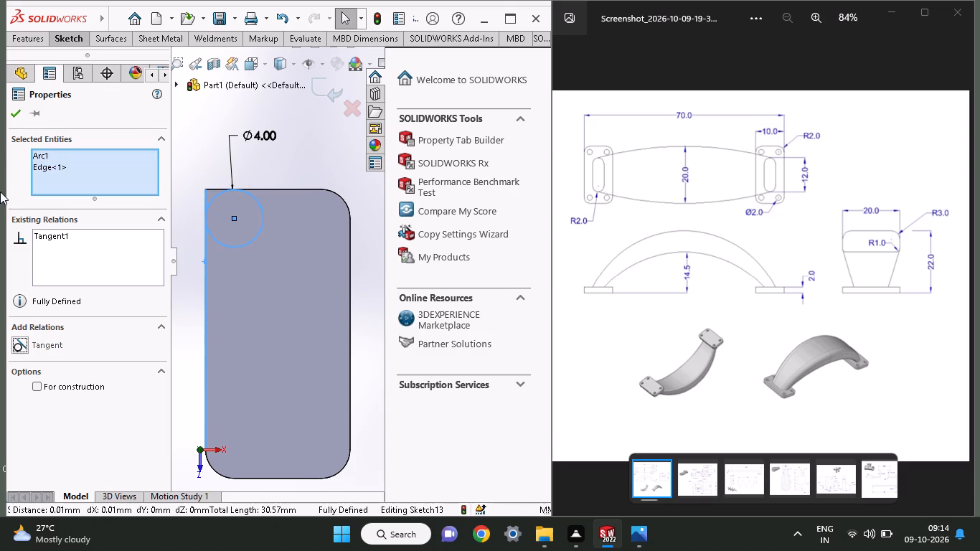
left_click(18, 111)
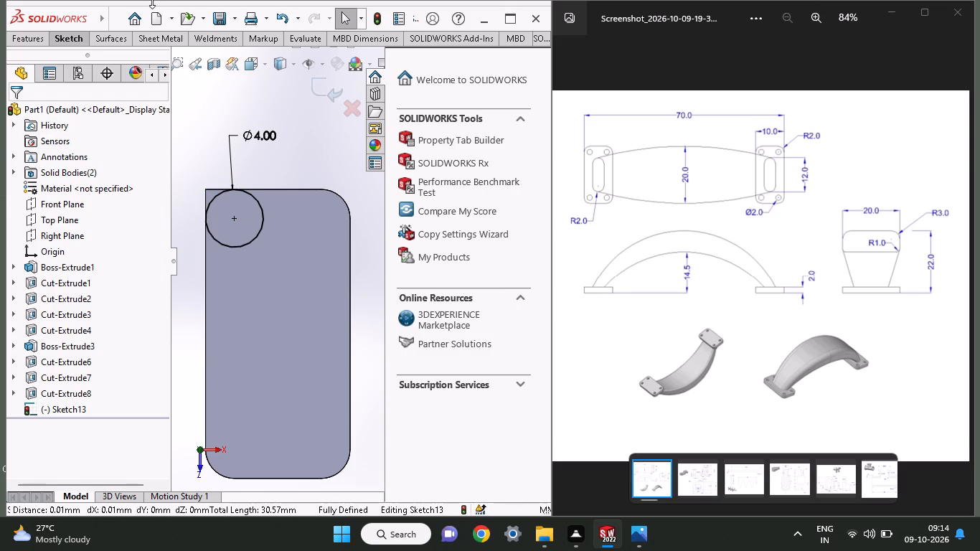
Draw chained lines from the circle's left tangent point to the plate's upper-left corner and along the upper short edge to the circle.
left_click(65, 43)
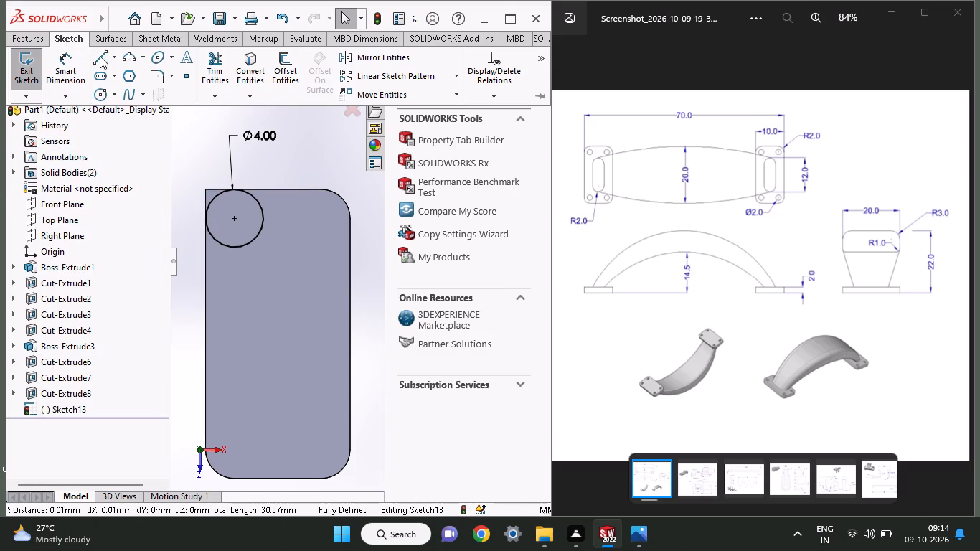
left_click(100, 56)
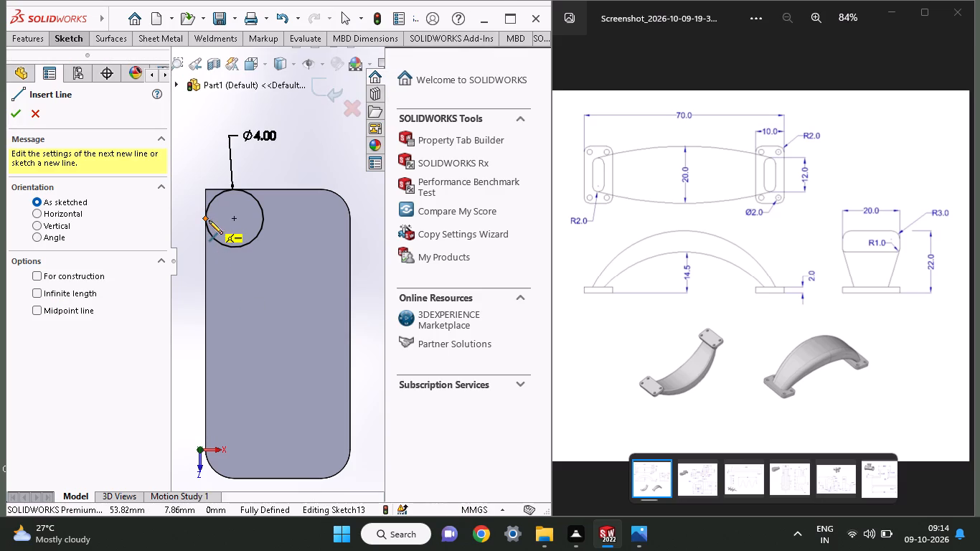
left_click(209, 220)
left_click(204, 189)
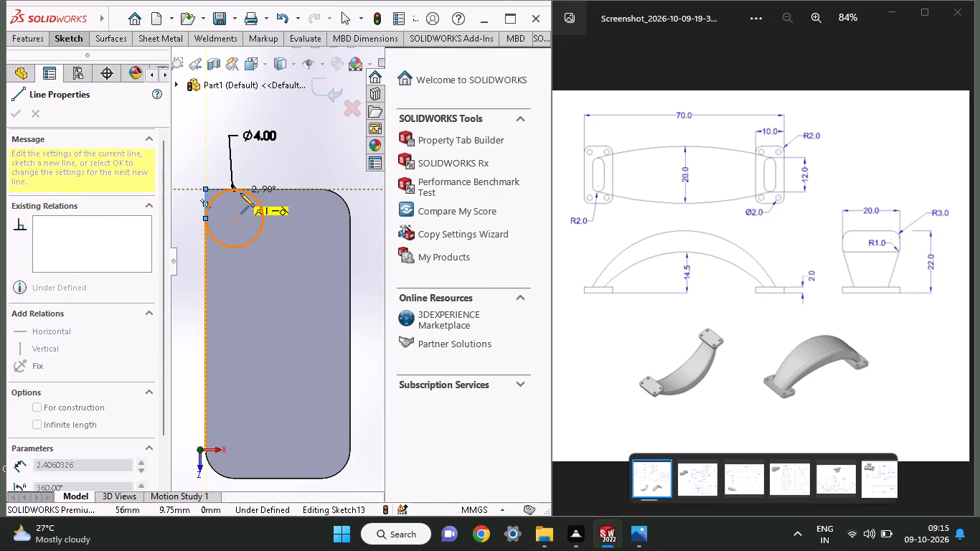
left_click(230, 189)
right_click(249, 162)
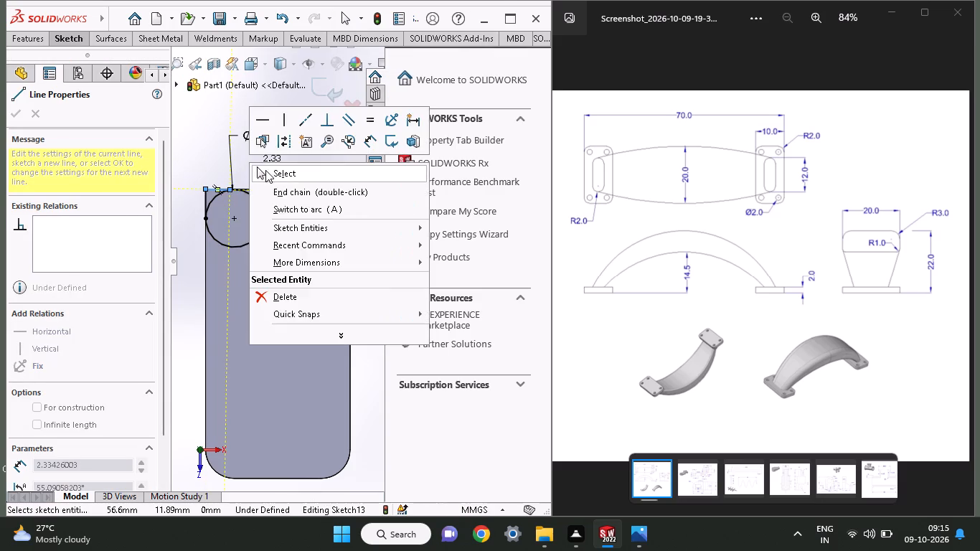
left_click(266, 170)
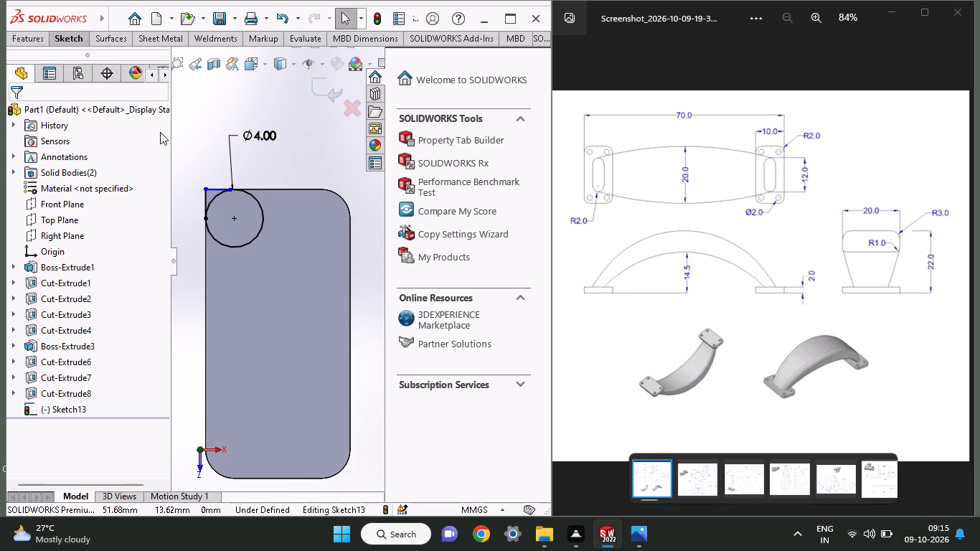
Delete the slightly tilted line along the plate's upper short edge.
left_click(215, 192)
right_click(215, 192)
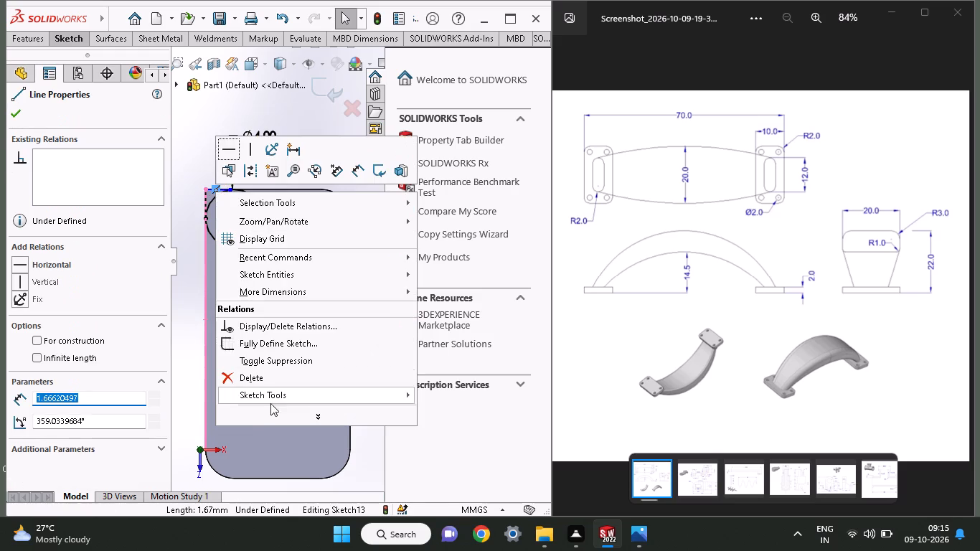
left_click(270, 380)
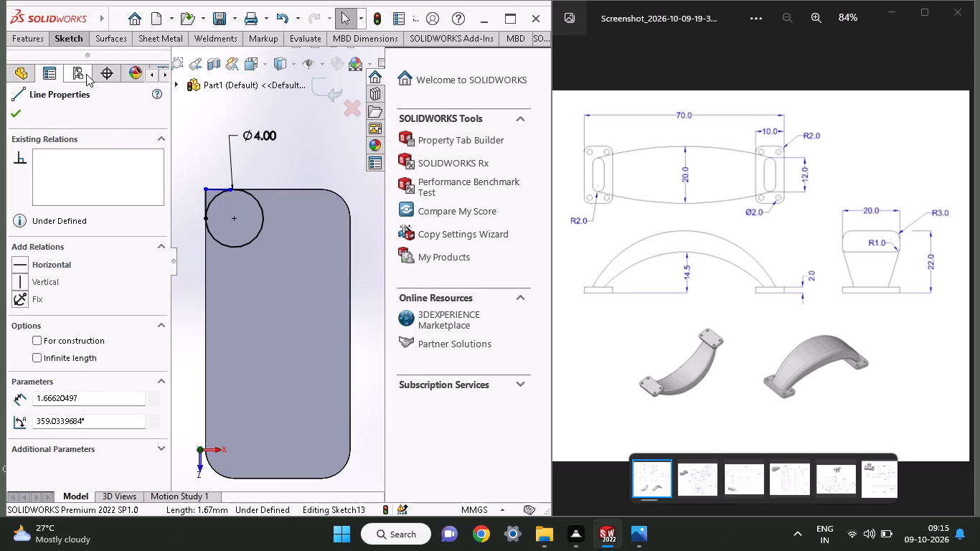
right_click(219, 192)
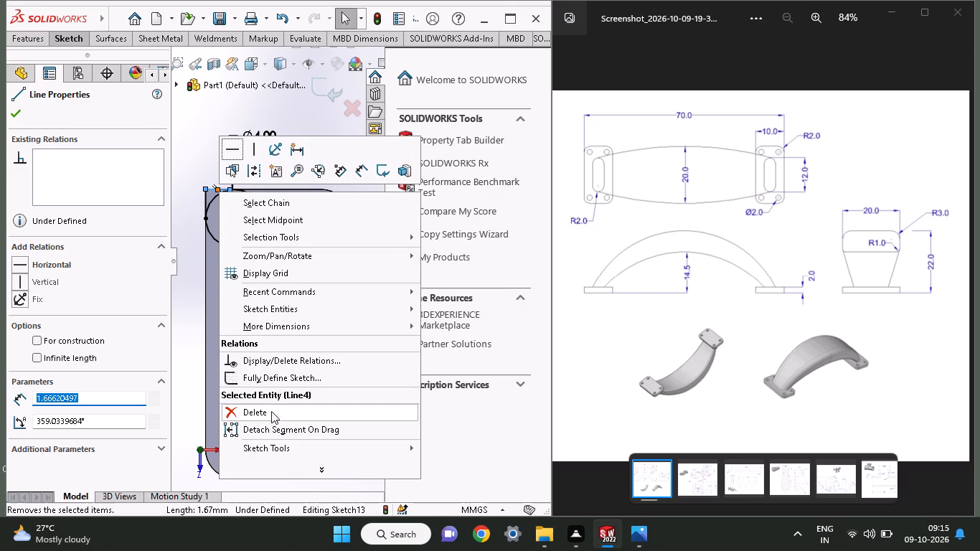
left_click(268, 413)
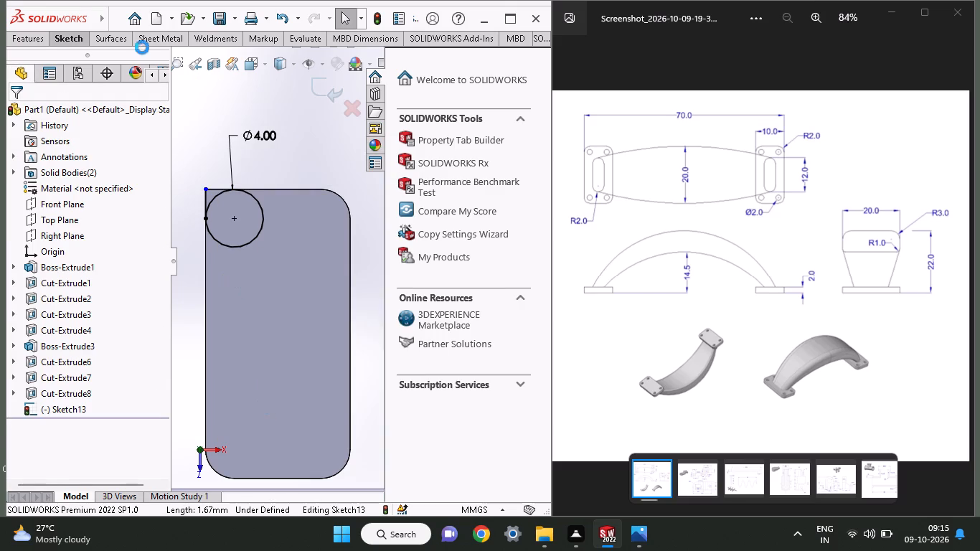
Draw a horizontal 2 mm line from the circle's top tangent point to the plate's upper-left corner.
left_click(65, 43)
left_click(100, 62)
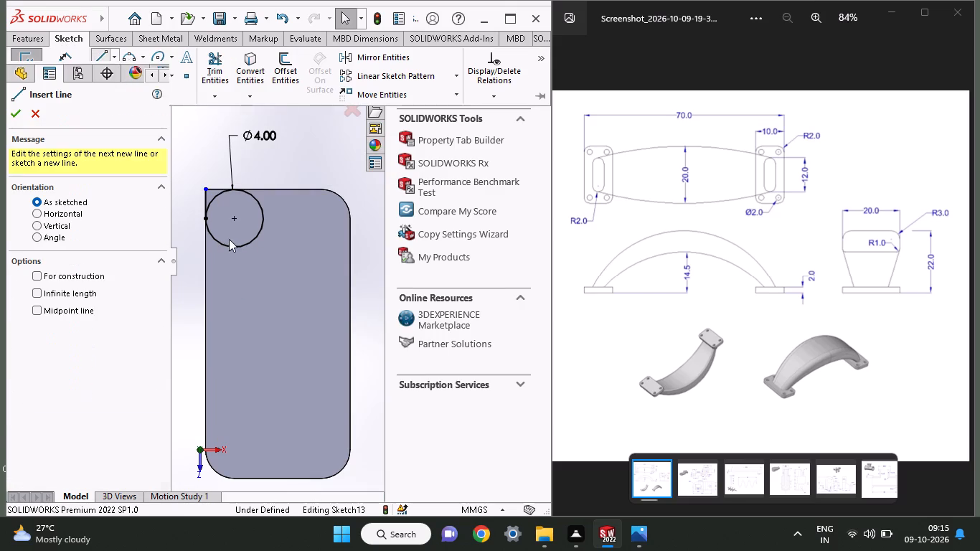
left_click(235, 191)
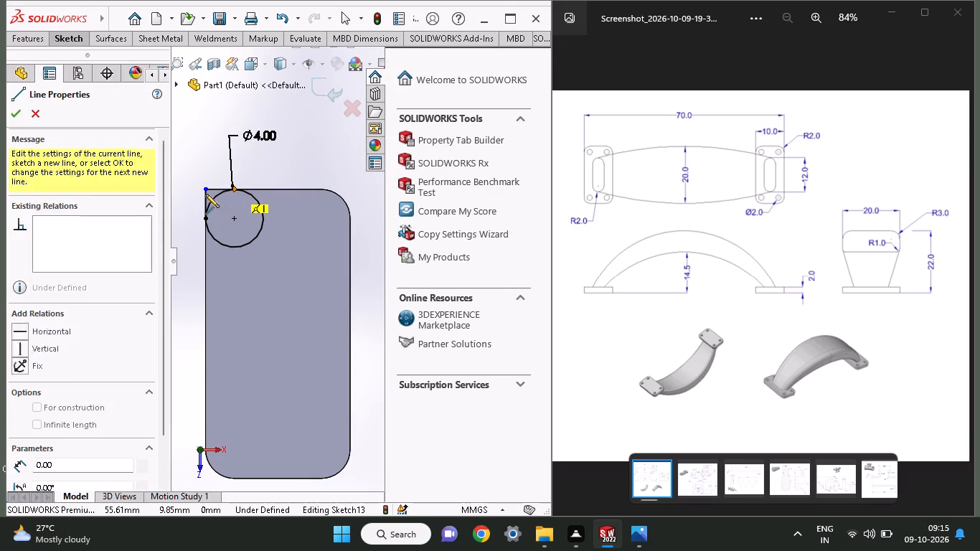
left_click(205, 191)
right_click(194, 164)
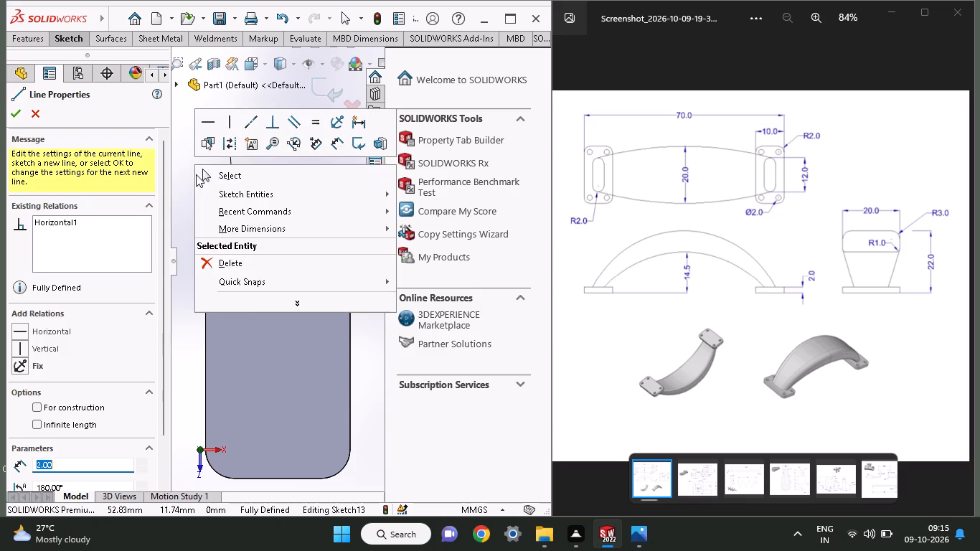
left_click(196, 174)
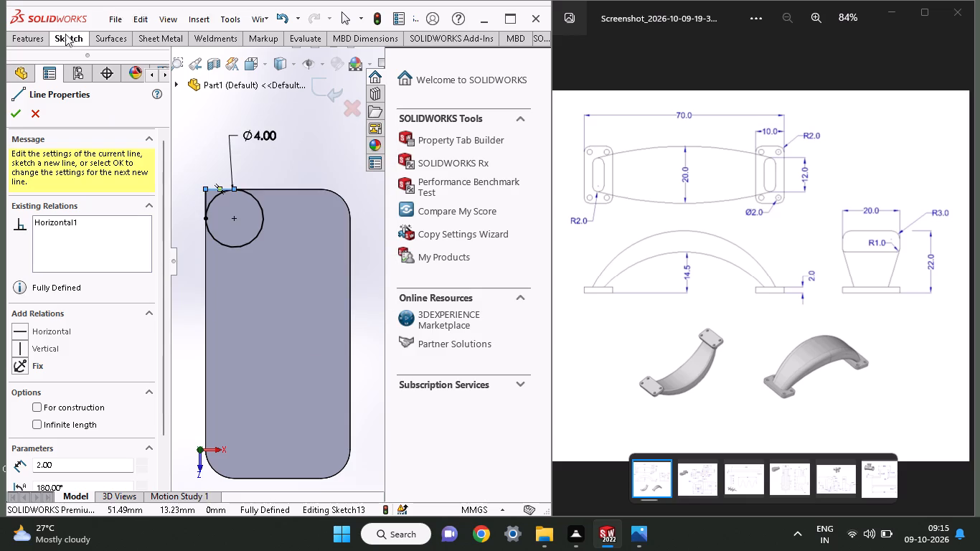
Power-trim the circle so that only the arc facing the plate's upper-left corner is kept.
left_click(65, 36)
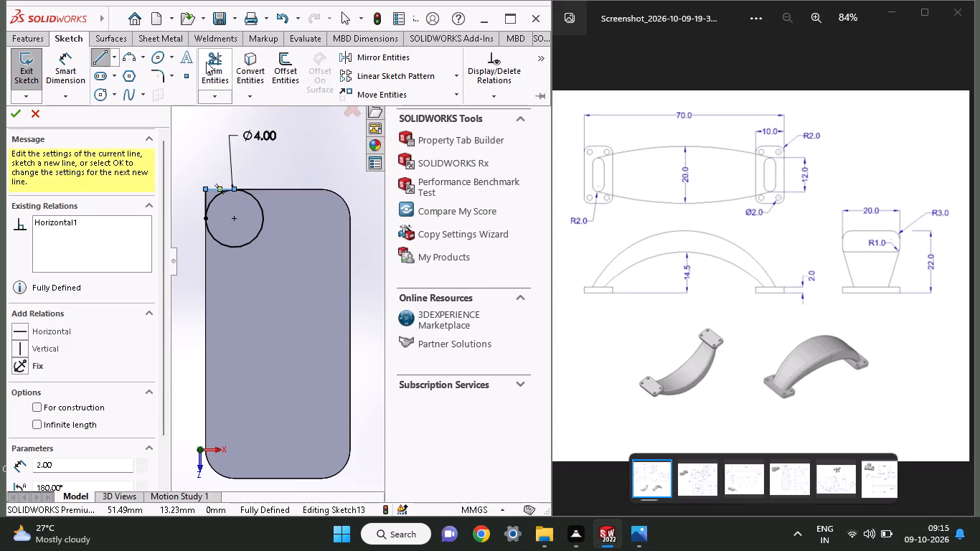
left_click(206, 62)
left_click_drag(264, 255, 243, 221)
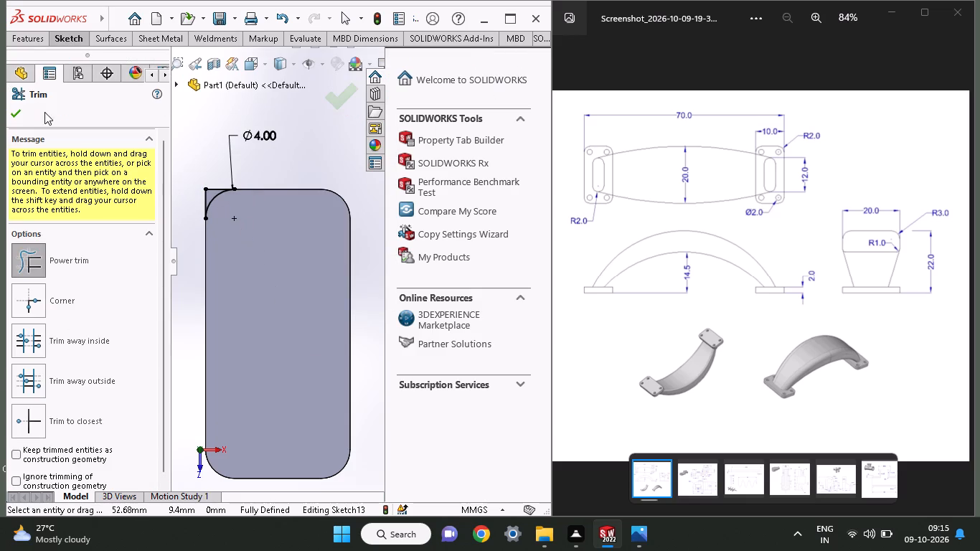
Extrude-cut the upper-left corner profile 19 mm blind in both directions.
left_click(27, 39)
left_click(214, 78)
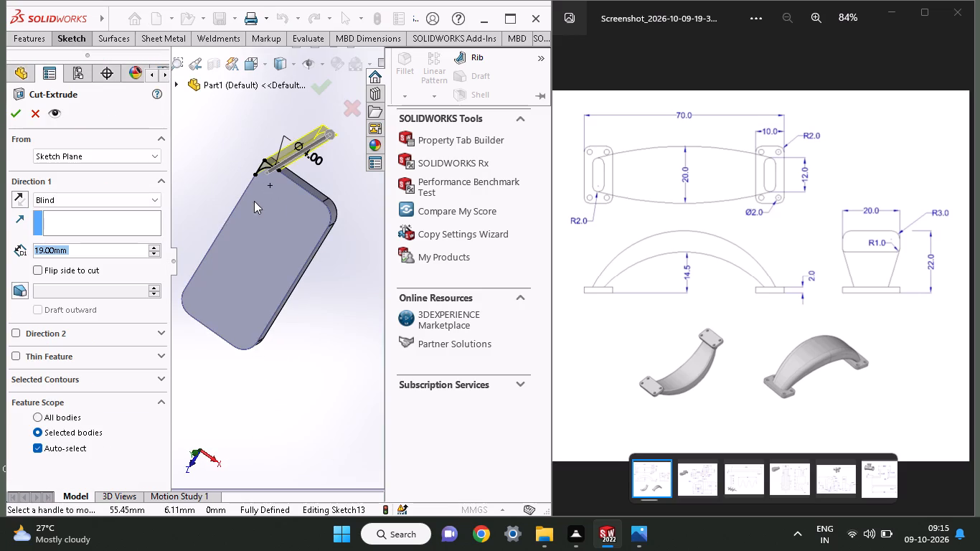
left_click(11, 334)
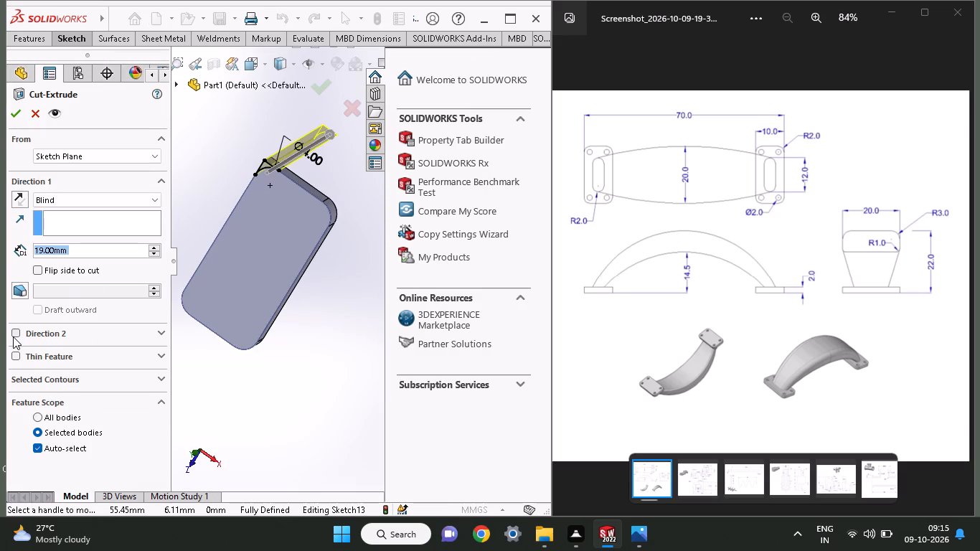
left_click(14, 331)
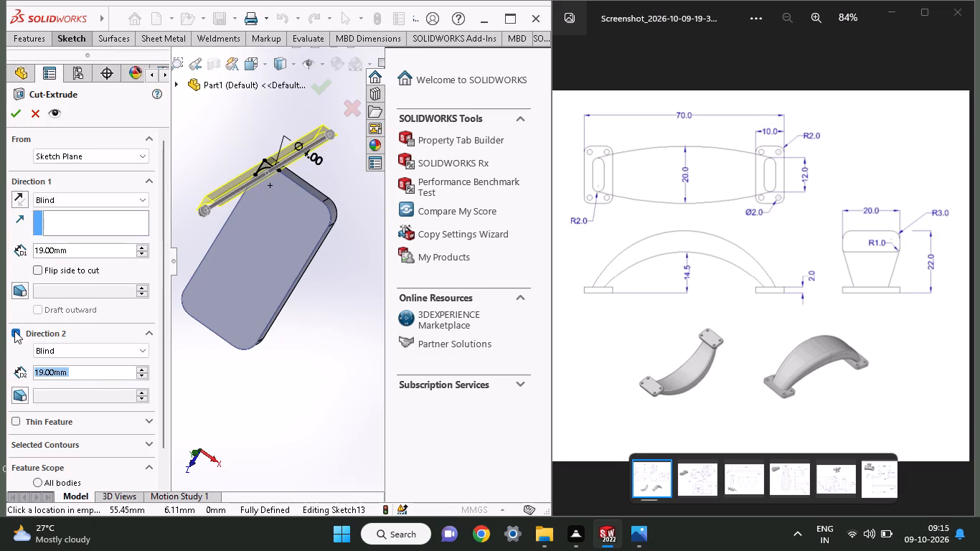
left_click(7, 111)
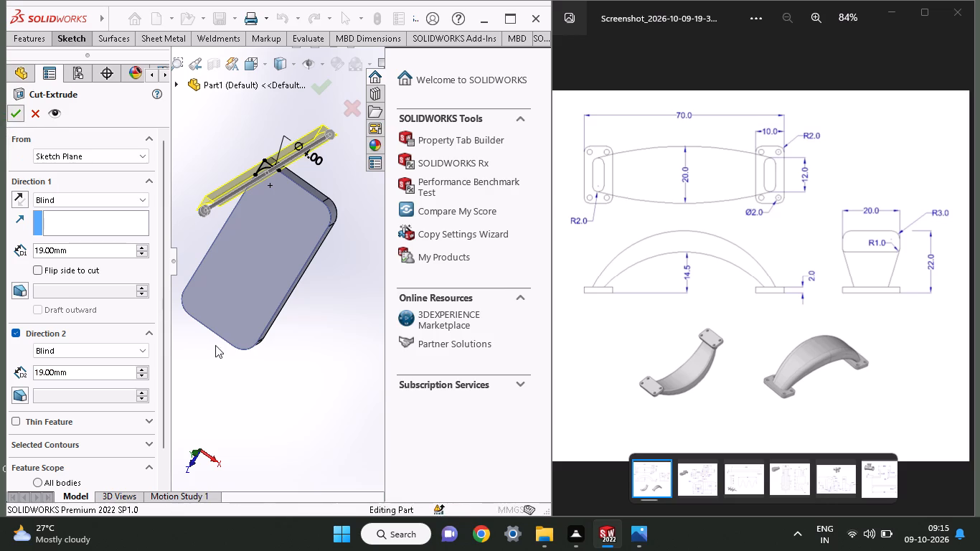
Sketch a circle of about 0.97 mm radius on the foot plate's large face, centred on the upper-right corner rounding's centre.
middle_click_drag(251, 358, 282, 312)
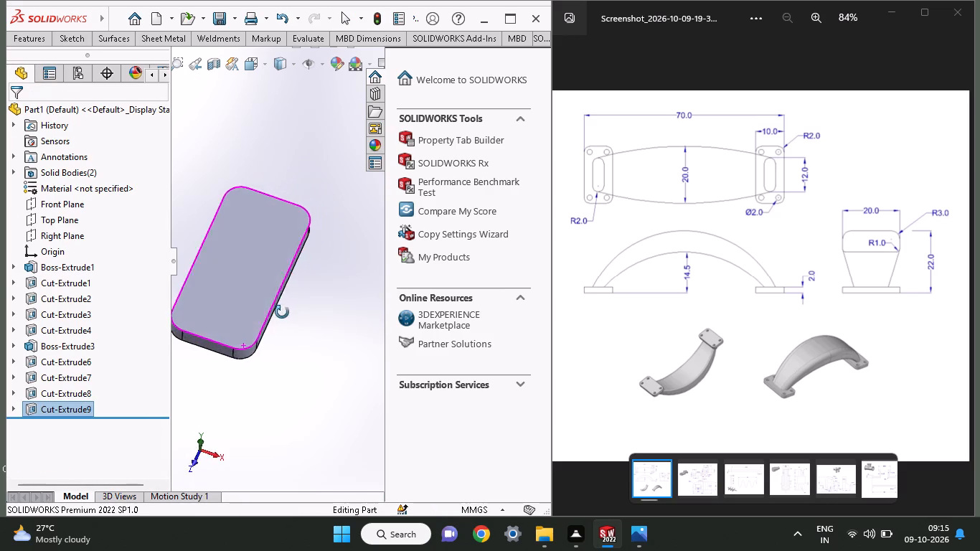
middle_click_drag(282, 312, 291, 333)
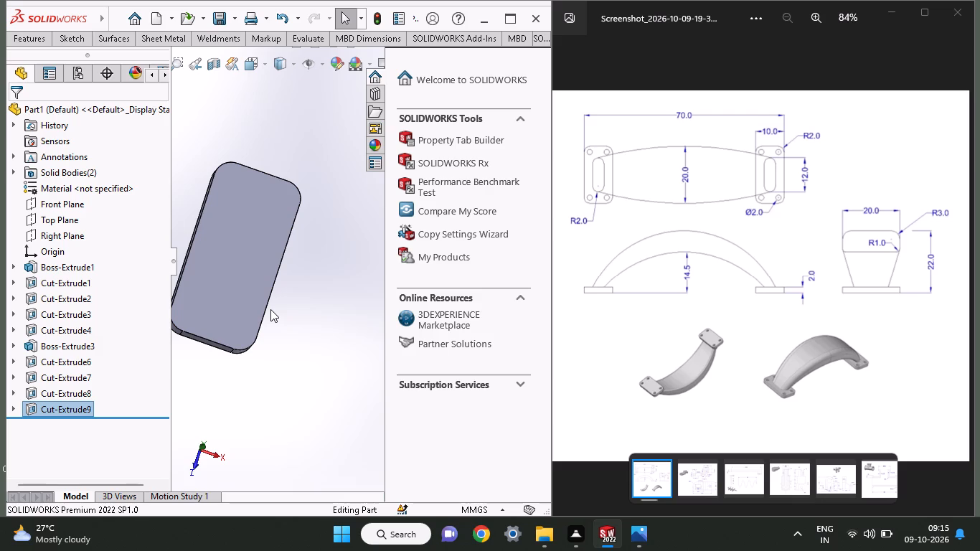
left_click(217, 194)
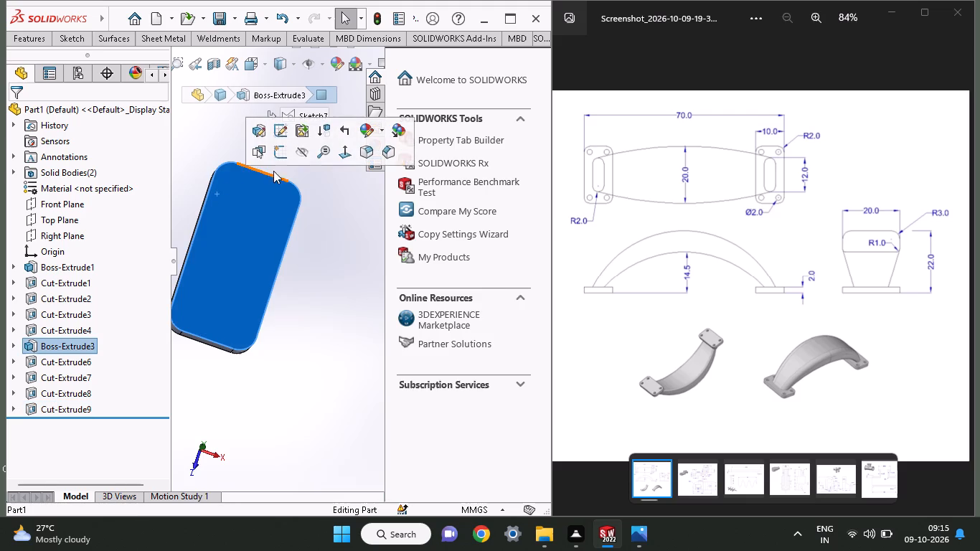
left_click(285, 158)
scroll(352, 269, "up", 1)
scroll(352, 269, "down", 1)
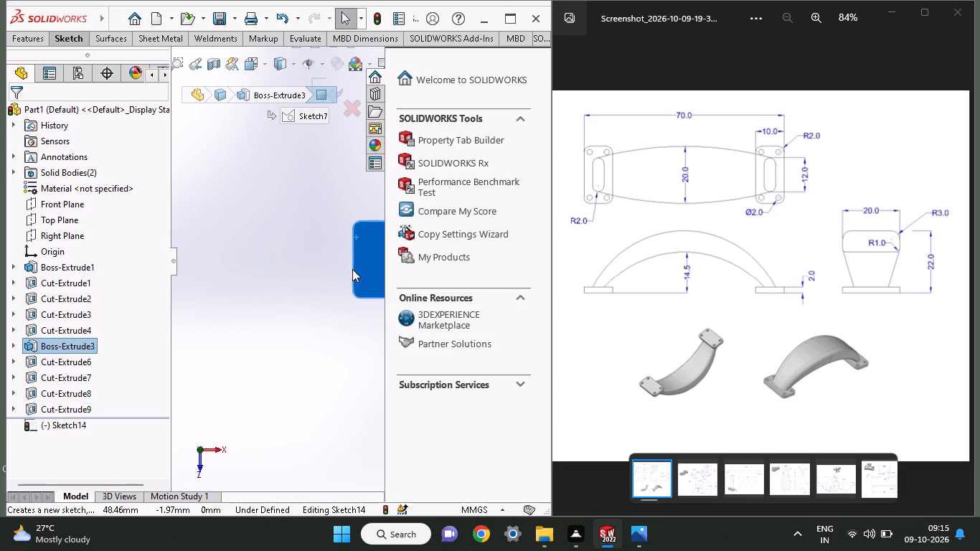
scroll(352, 269, "down", 2)
scroll(361, 249, "up", 1)
scroll(361, 249, "down", 1)
scroll(361, 249, "up", 1)
scroll(361, 249, "down", 6)
scroll(301, 238, "down", 1)
scroll(301, 238, "up", 1)
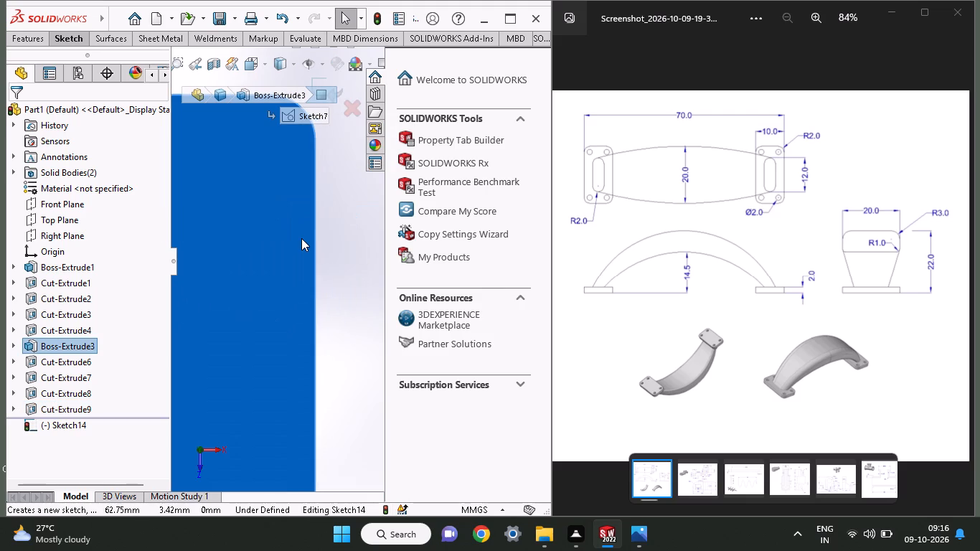
scroll(300, 227, "up", 1, "ctrl")
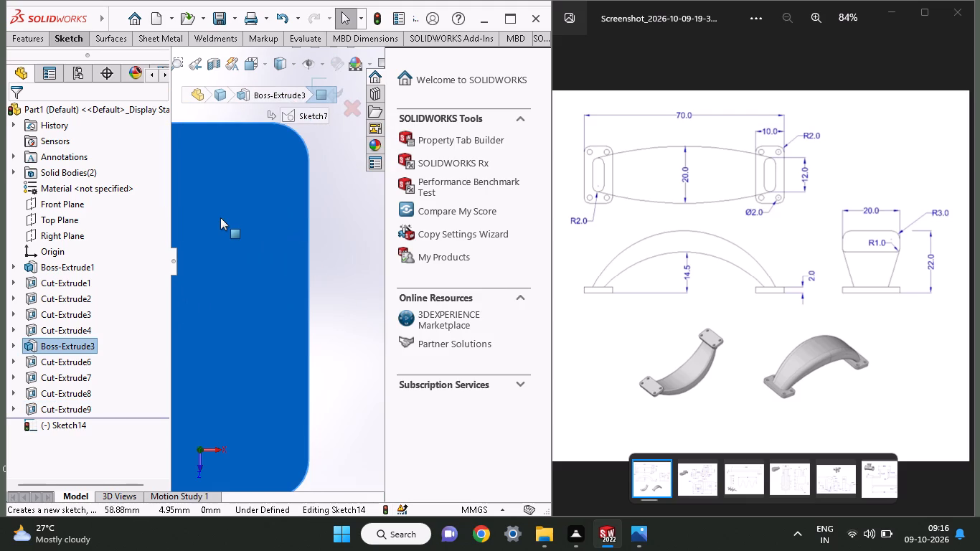
scroll(220, 217, "up", 1, "ctrl")
left_click(57, 41)
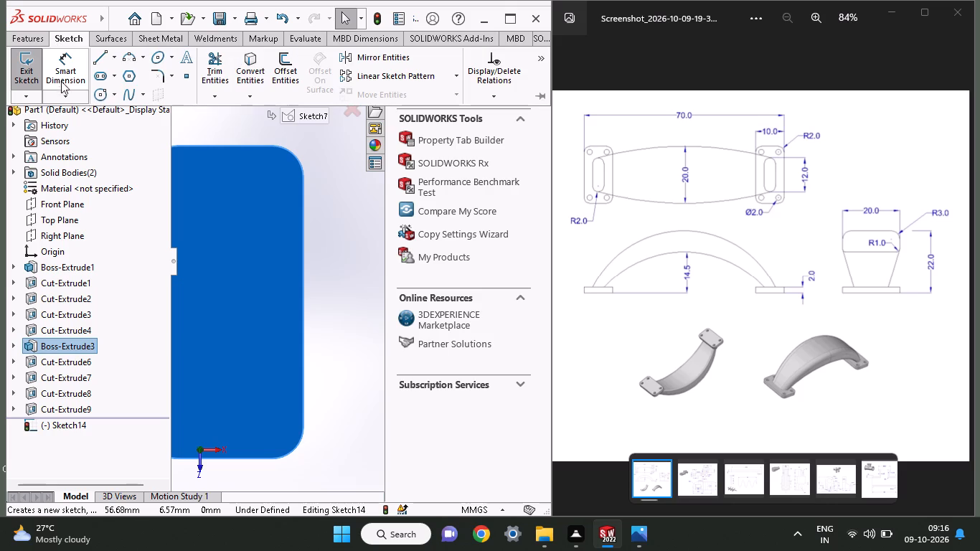
left_click(95, 96)
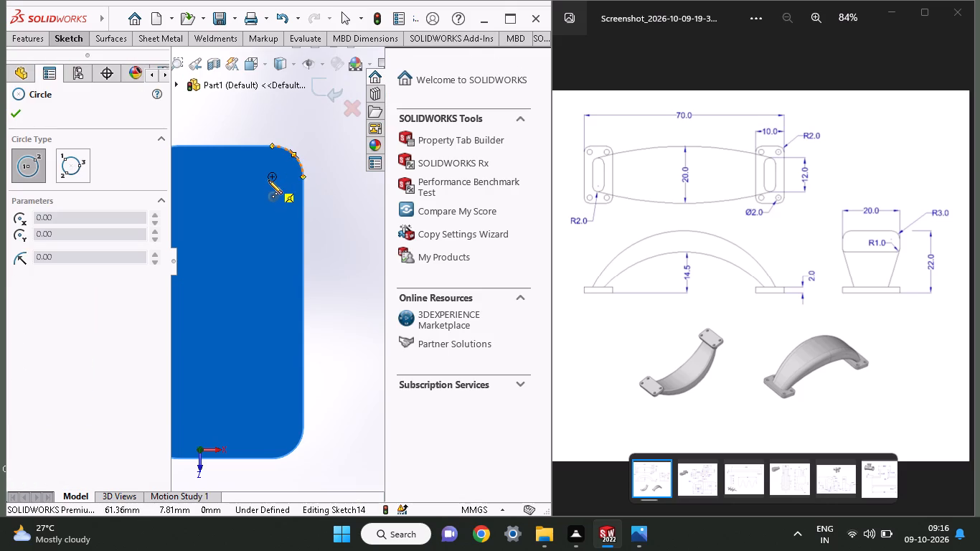
left_click(273, 174)
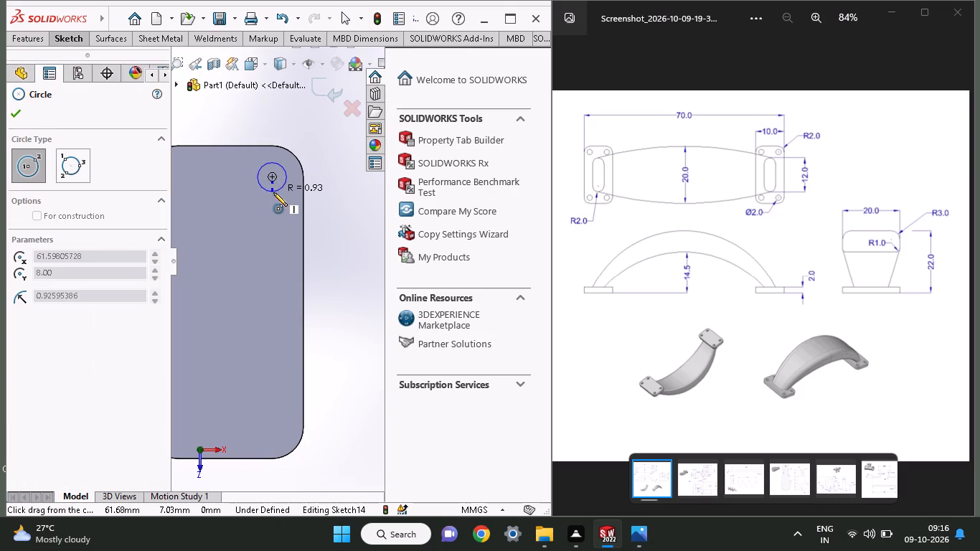
left_click(273, 192)
Dimension the upper-right circle's diameter at 2 mm.
left_click(68, 37)
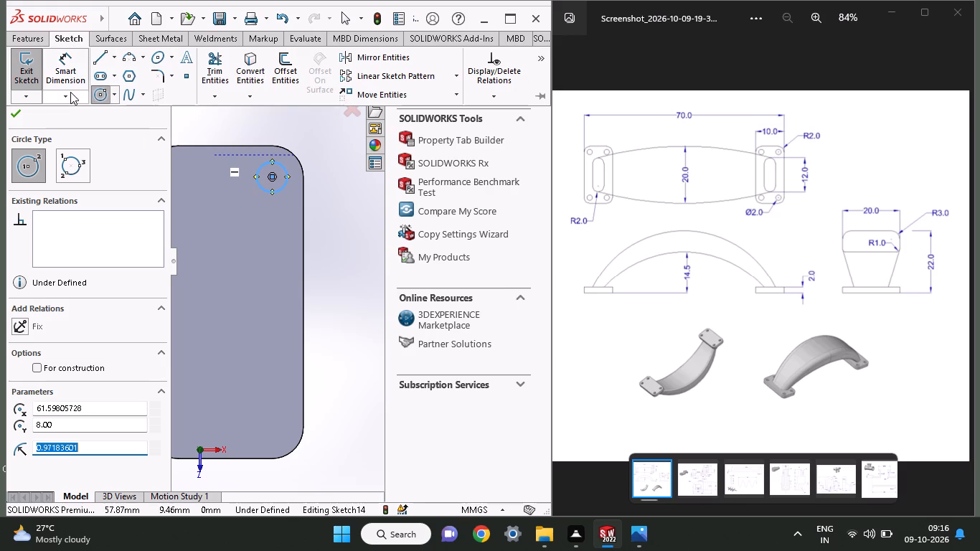
left_click(71, 80)
left_click(267, 193)
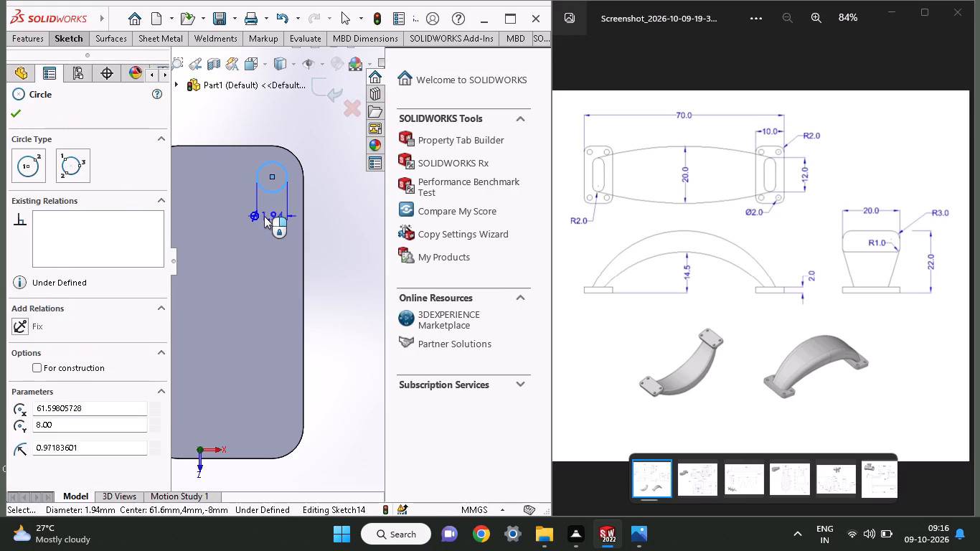
left_click(263, 216)
key("2")
key("Return")
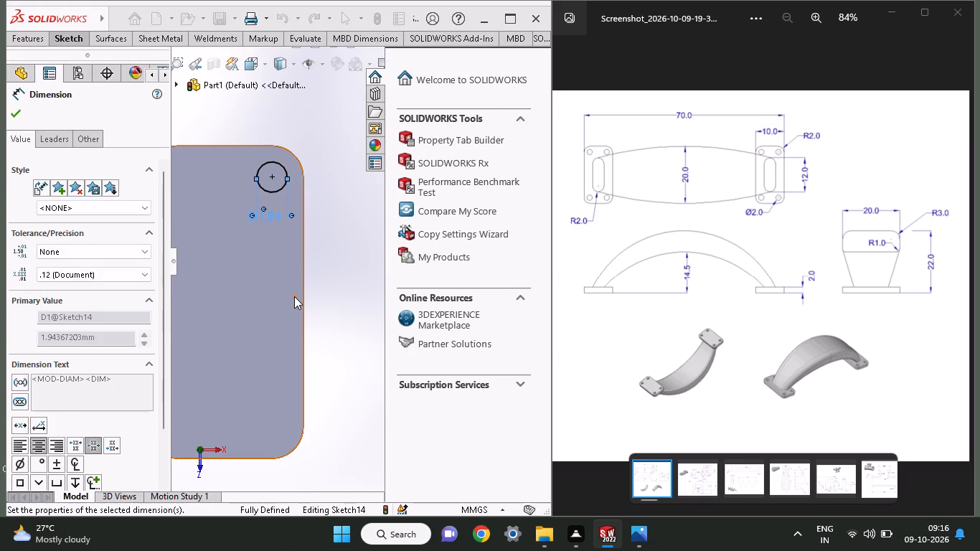
Extrude-cut the upper-right circle 19 mm blind in both directions to make a screw hole.
left_click(45, 41)
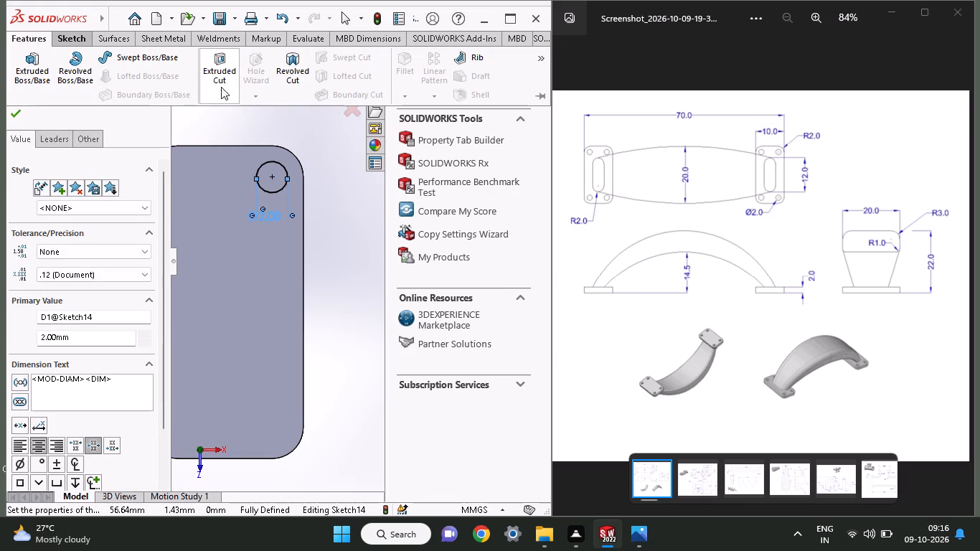
left_click(235, 77)
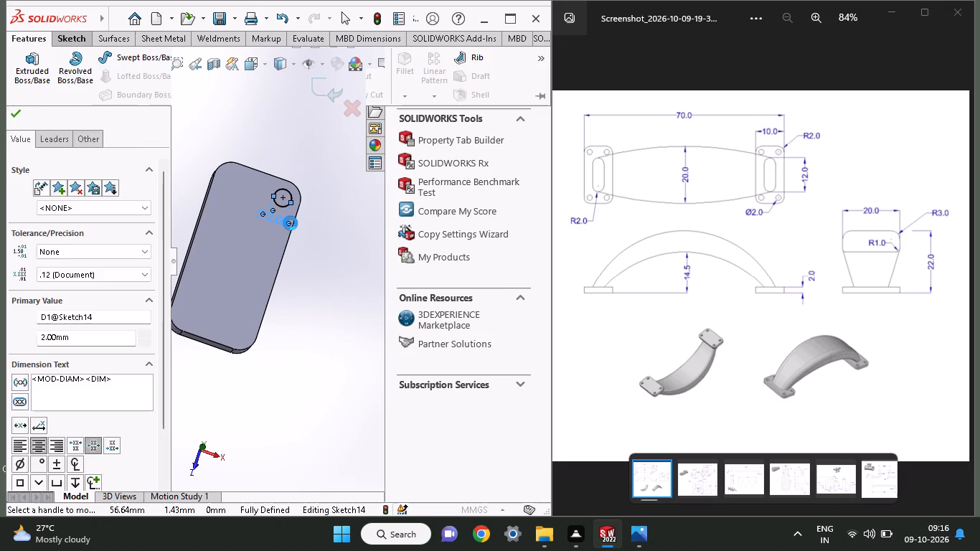
middle_click_drag(303, 233, 232, 253)
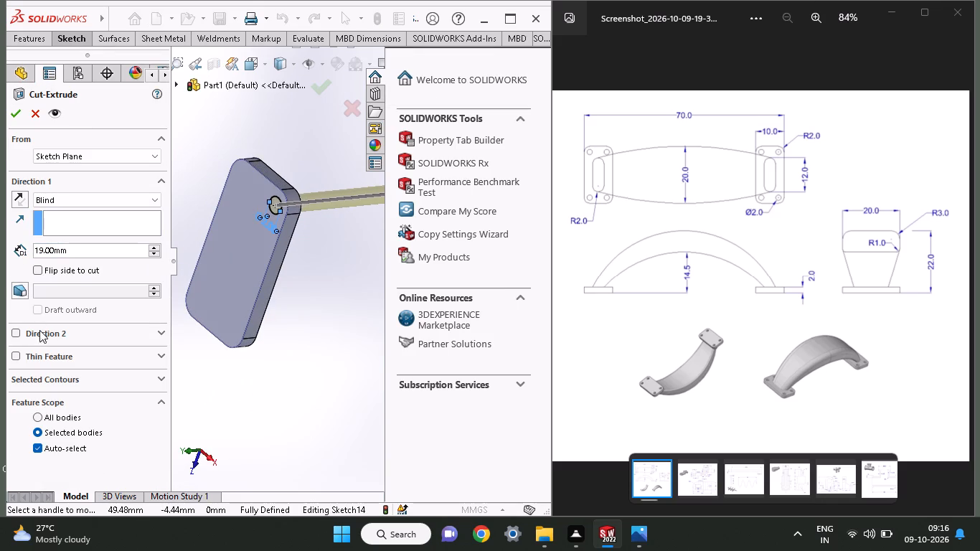
left_click(14, 334)
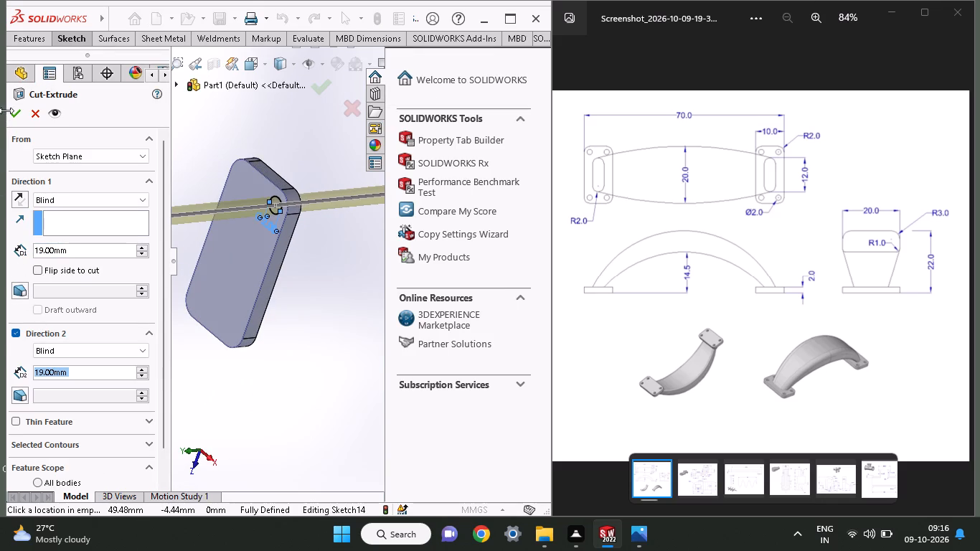
left_click(10, 116)
Sketch a circle of about 0.88 mm radius on the same plate face, centred on the upper-left corner rounding's centre.
middle_click_drag(267, 339, 324, 329)
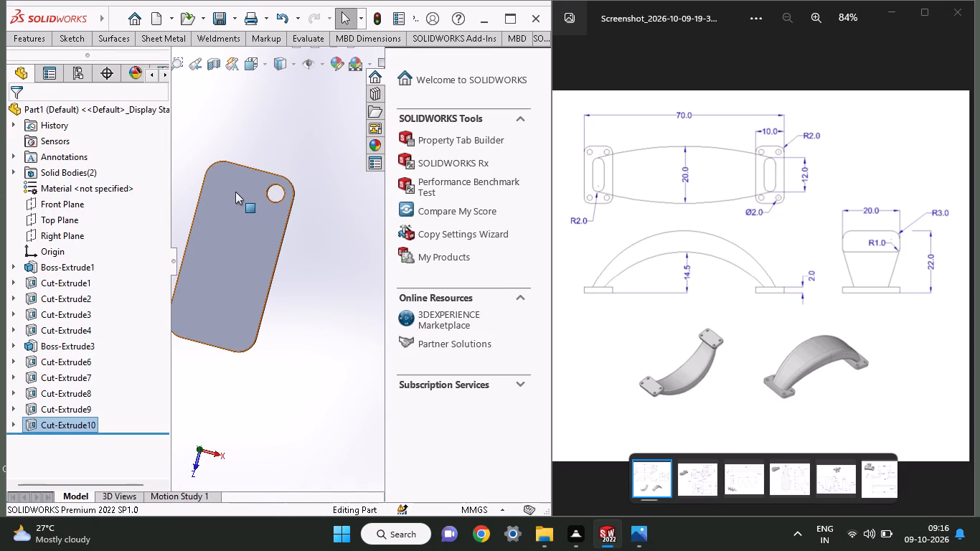
left_click(227, 185)
left_click(286, 142)
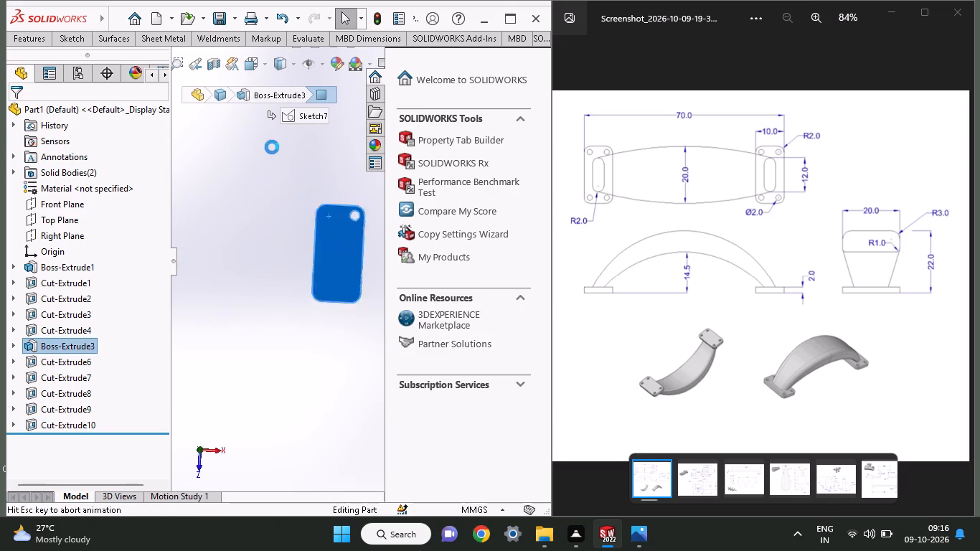
scroll(334, 265, "down", 1)
scroll(345, 281, "up", 1)
scroll(348, 284, "down", 1)
scroll(358, 260, "up", 1)
scroll(366, 232, "down", 1)
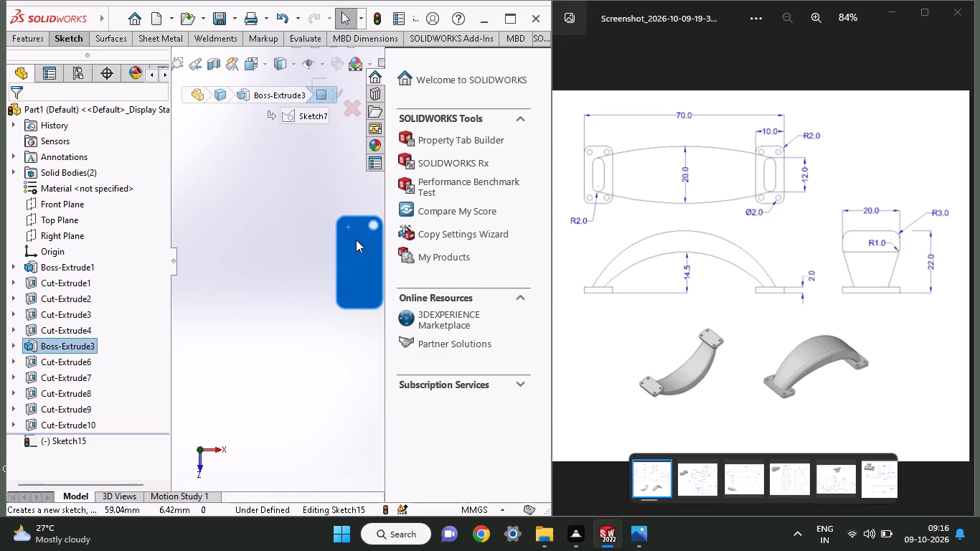
scroll(355, 240, "up", 1)
scroll(354, 244, "down", 1)
scroll(354, 244, "up", 1)
scroll(316, 234, "up", 4, "ctrl")
scroll(316, 234, "down", 6, "ctrl")
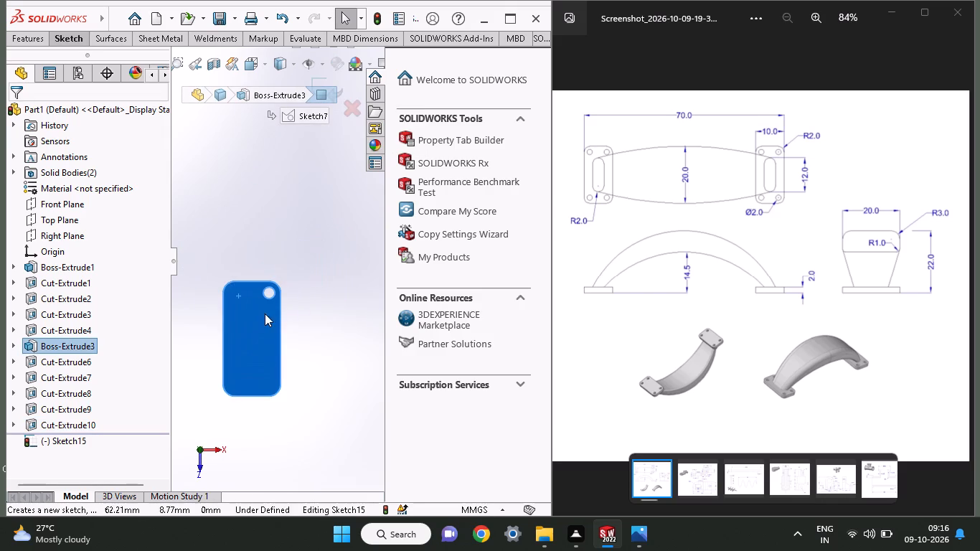
scroll(248, 377, "down", 3, "ctrl")
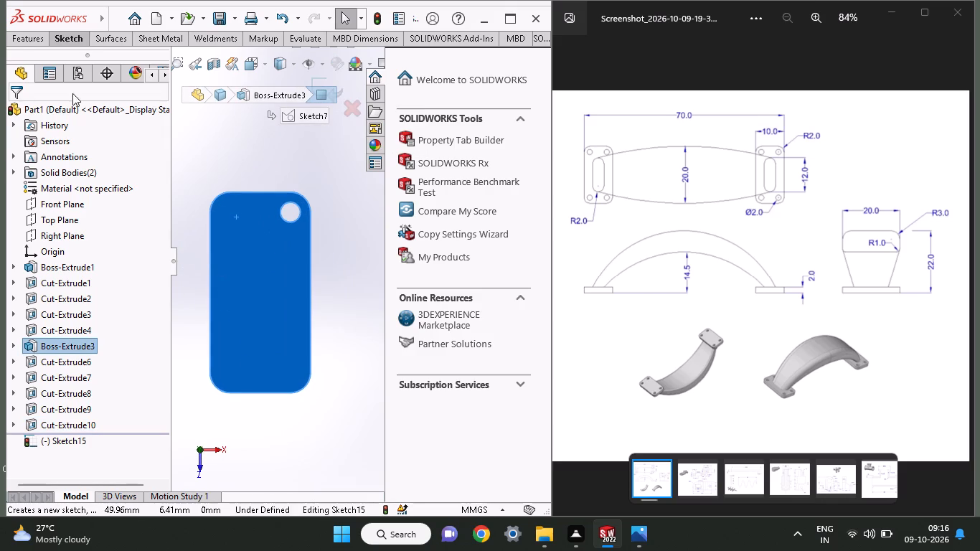
left_click(67, 39)
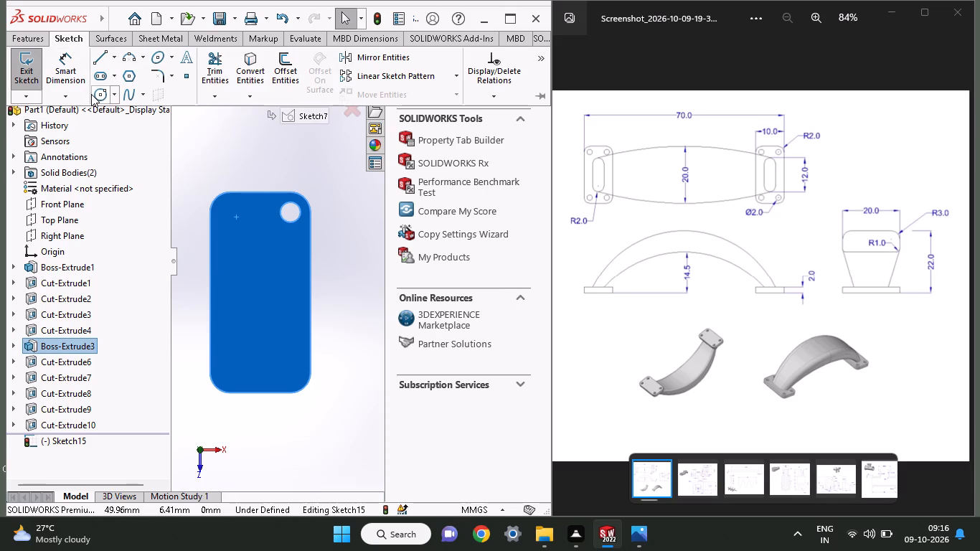
left_click(95, 94)
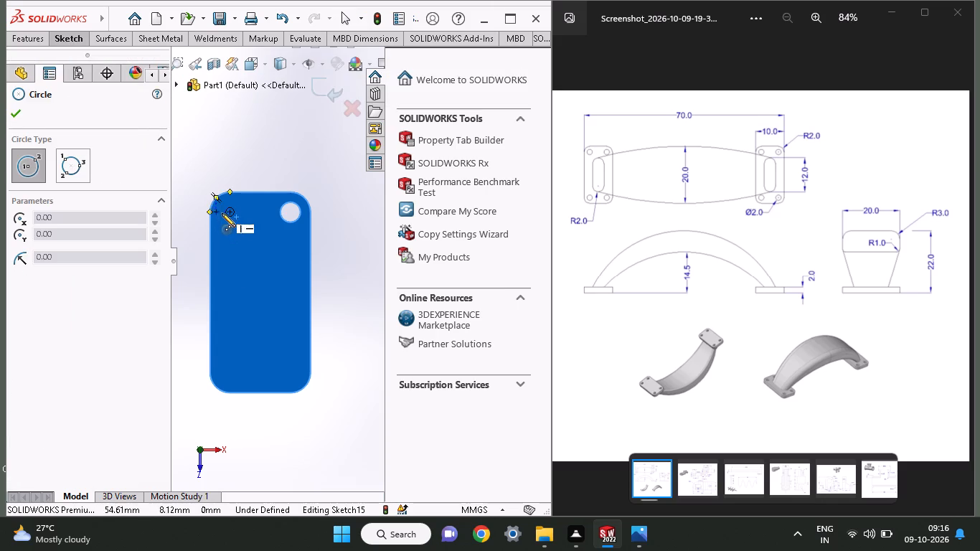
left_click(229, 213)
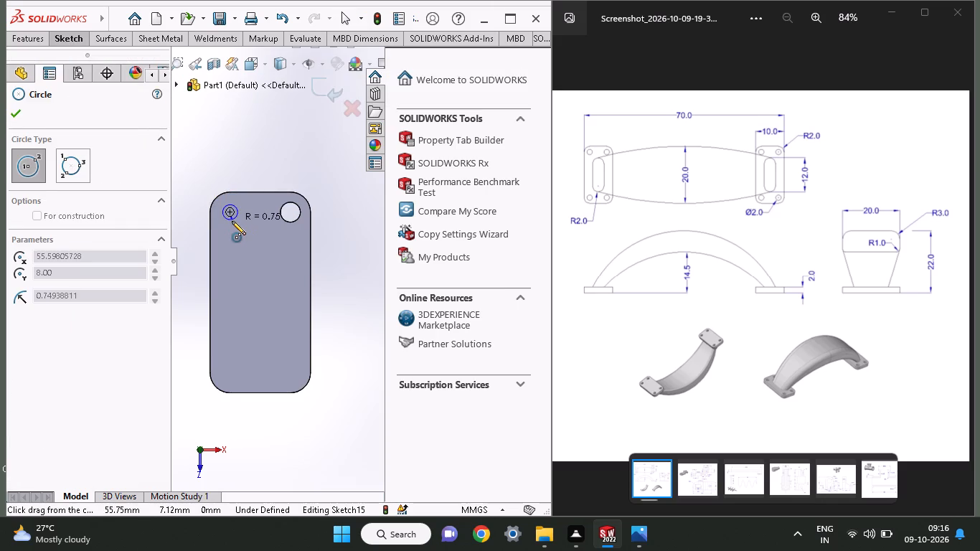
left_click(232, 221)
Dimension the upper-left circle's diameter at 2 mm.
left_click(73, 42)
left_click(72, 69)
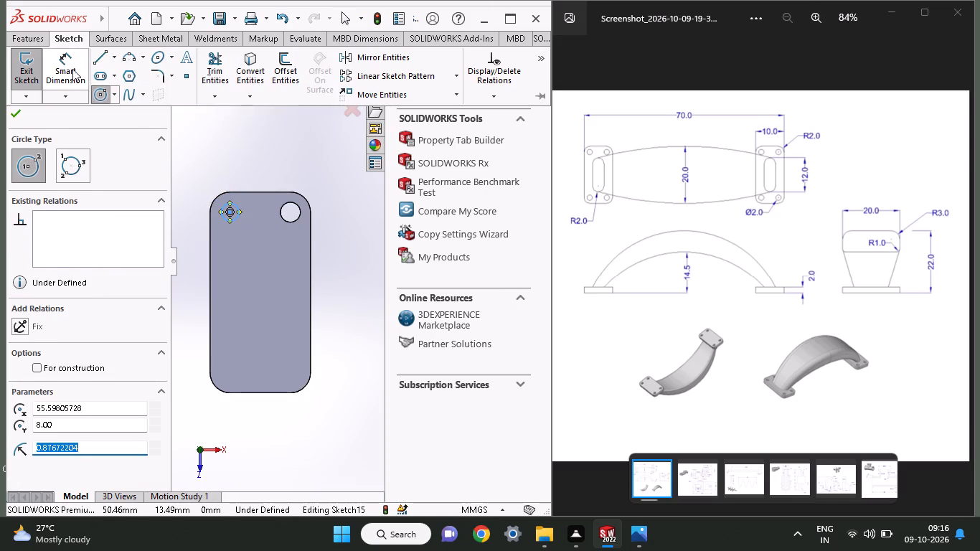
left_click(235, 216)
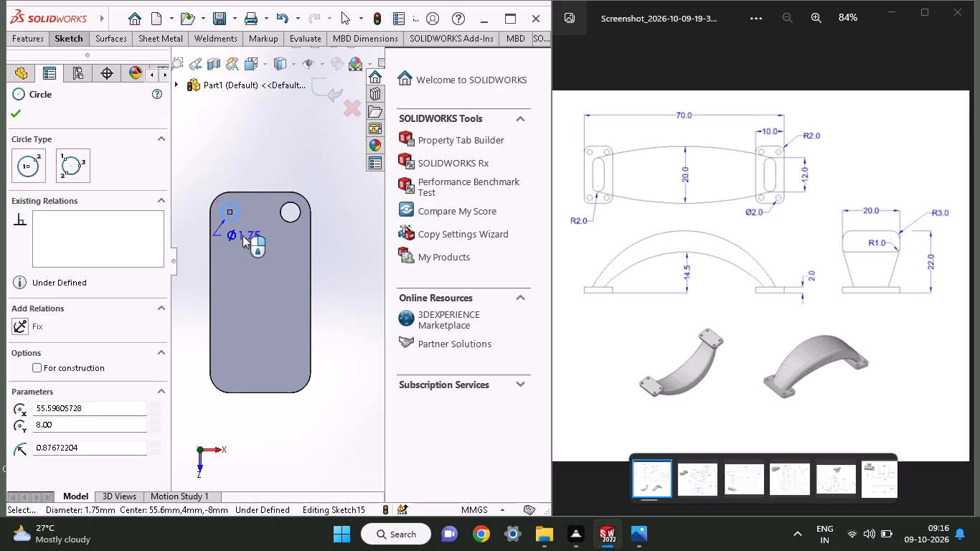
left_click(242, 235)
key("2")
key("Return")
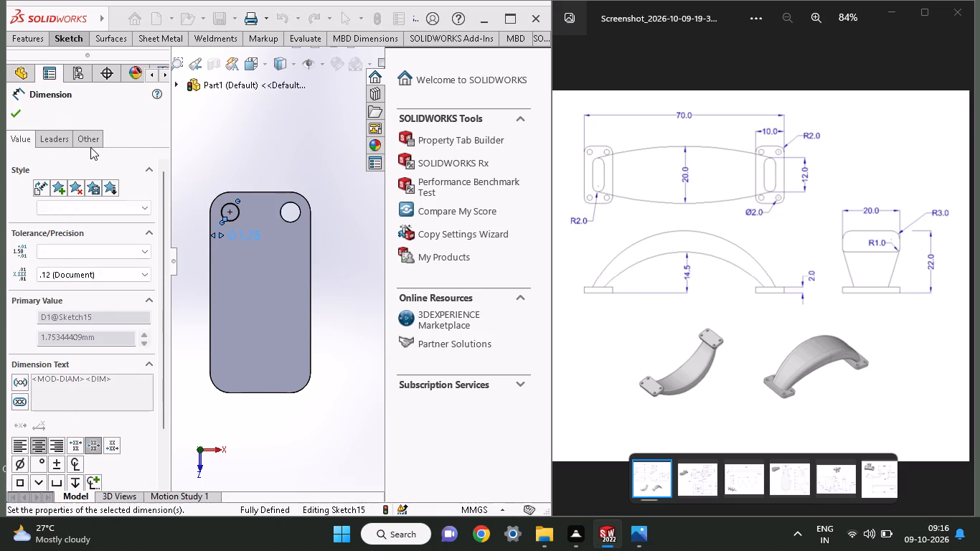
Extrude-cut the upper-left circle blind, 170 mm in the first direction and 134 mm in the second, to make a screw hole.
left_click(34, 37)
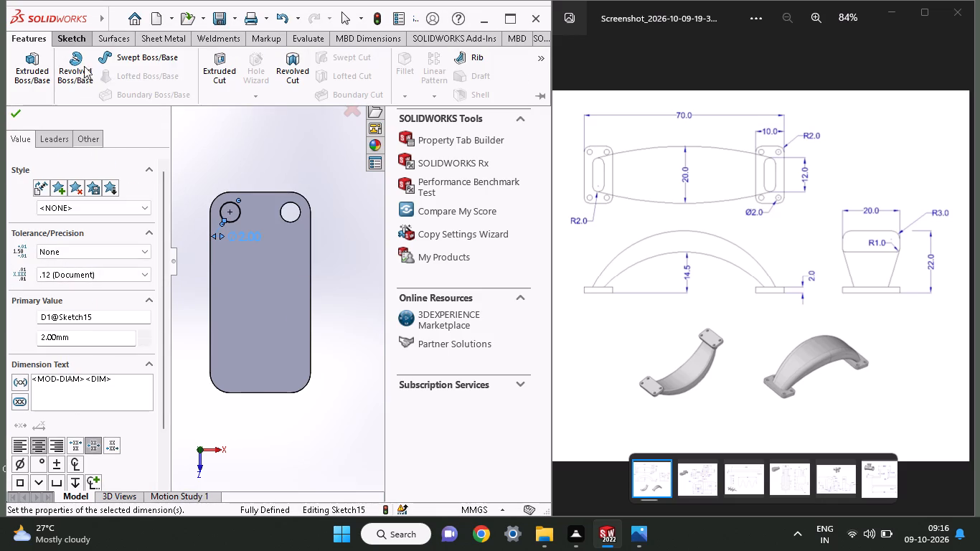
left_click(230, 56)
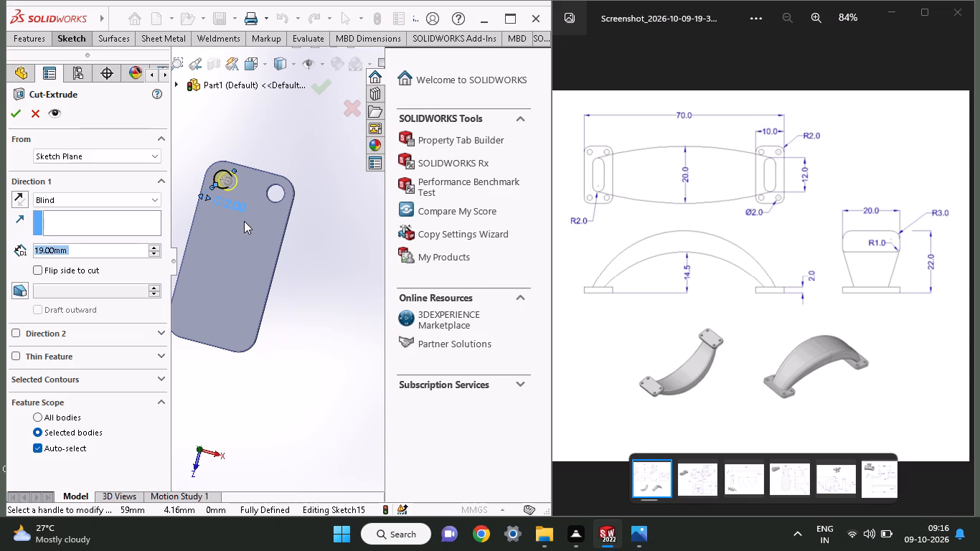
left_click_drag(231, 182, 264, 202)
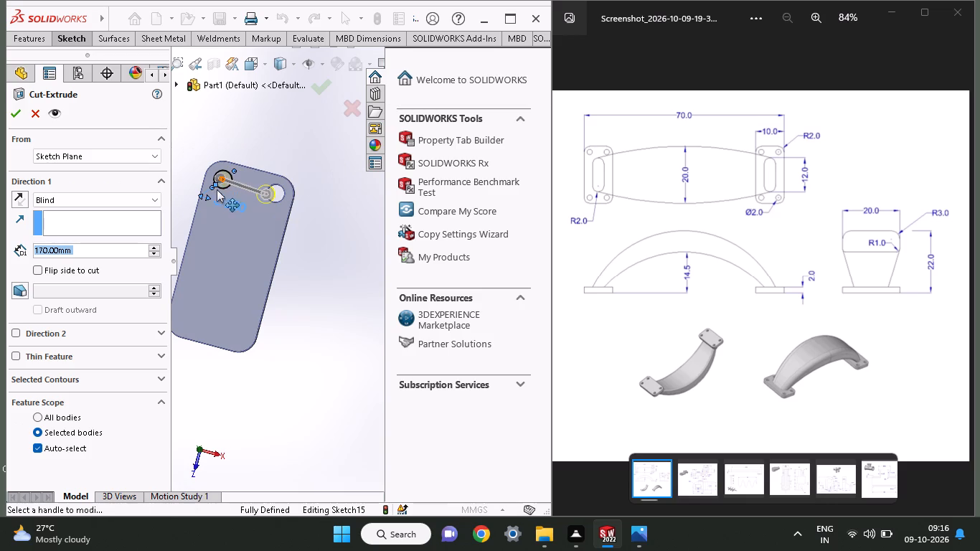
left_click_drag(218, 177, 189, 167)
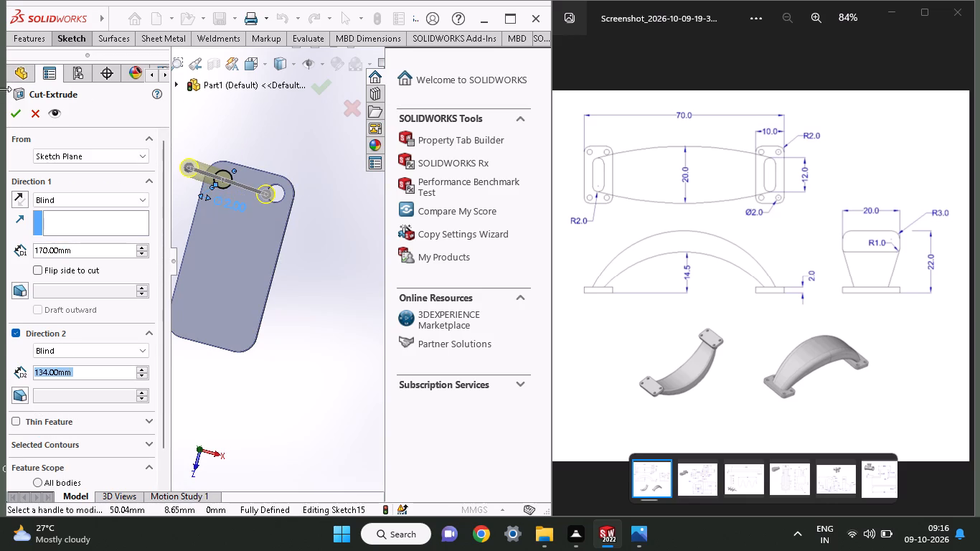
left_click(11, 118)
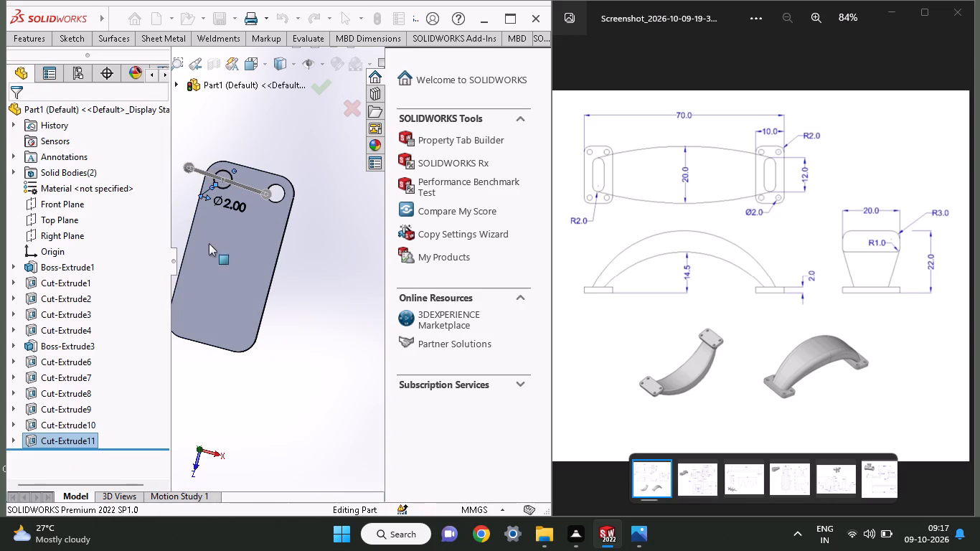
Sketch a circle of about 1.46 mm radius on the same plate face, centred on the lower-left corner rounding's centre.
middle_click_drag(218, 250, 225, 288)
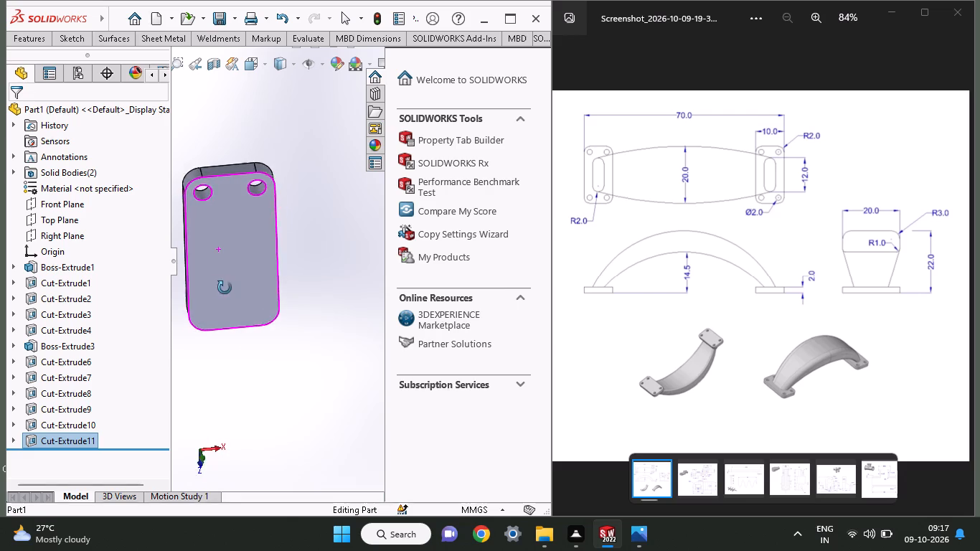
middle_click_drag(225, 288, 194, 255)
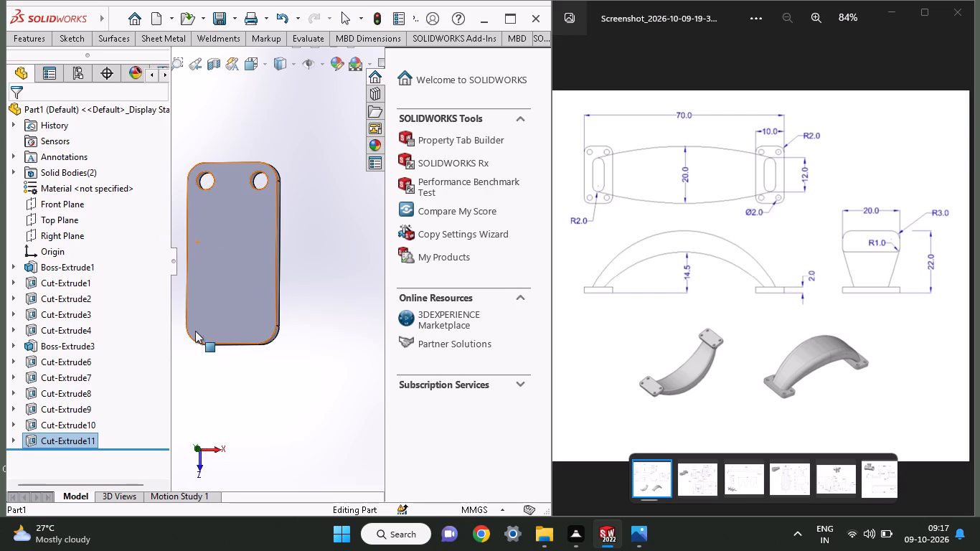
left_click(196, 315)
left_click(256, 277)
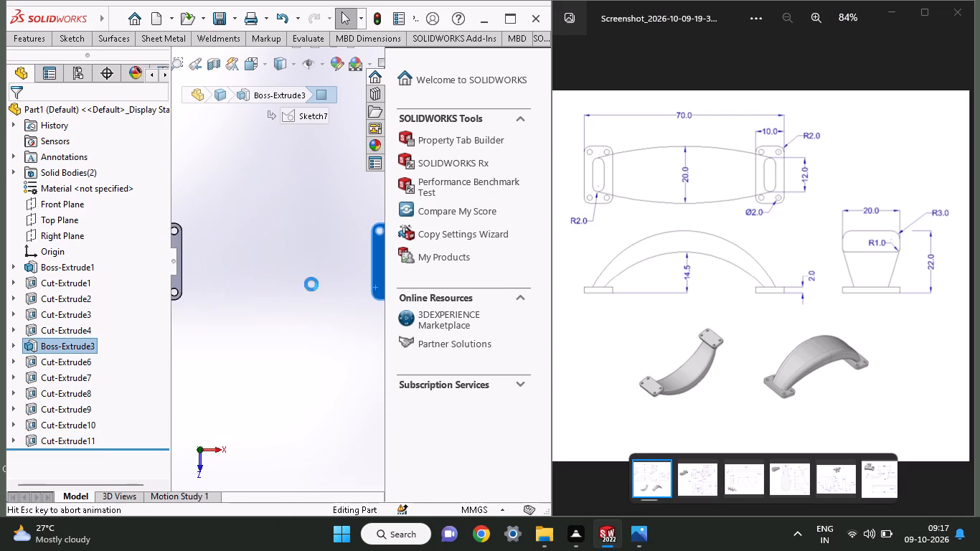
scroll(341, 286, "down", 1)
scroll(341, 286, "up", 1)
scroll(344, 286, "down", 1)
scroll(356, 289, "up", 1)
scroll(360, 250, "up", 4, "ctrl")
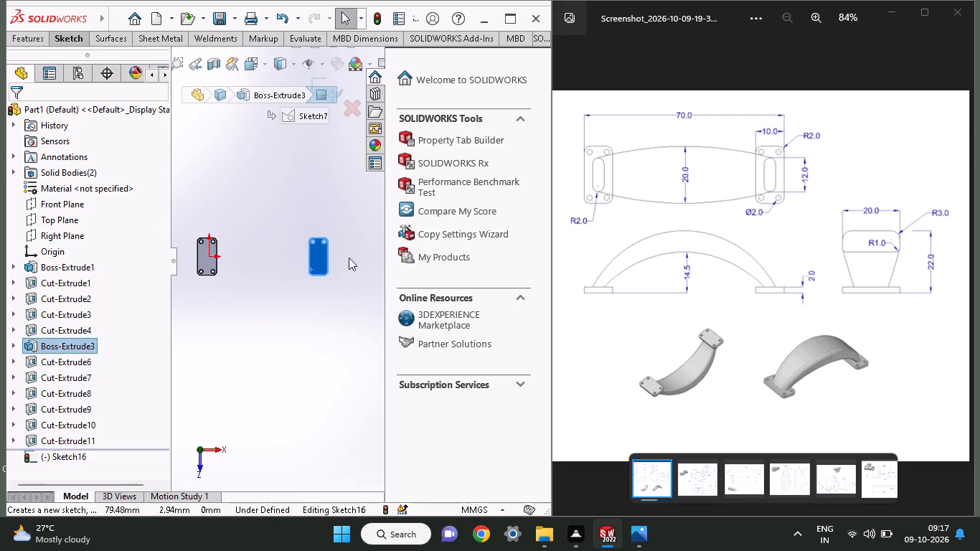
scroll(335, 273, "down", 9, "ctrl")
scroll(239, 224, "up", 2, "ctrl")
scroll(239, 222, "down", 2, "ctrl")
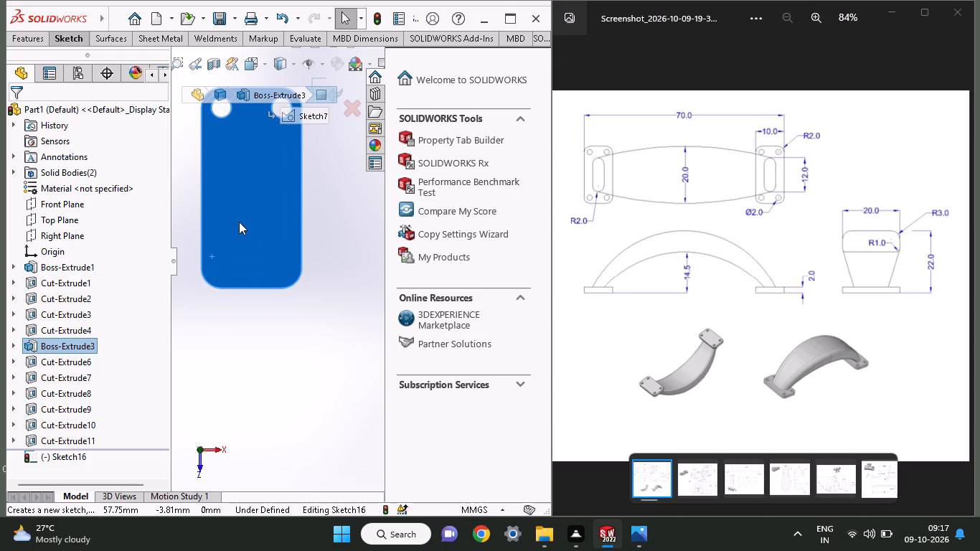
left_click(76, 37)
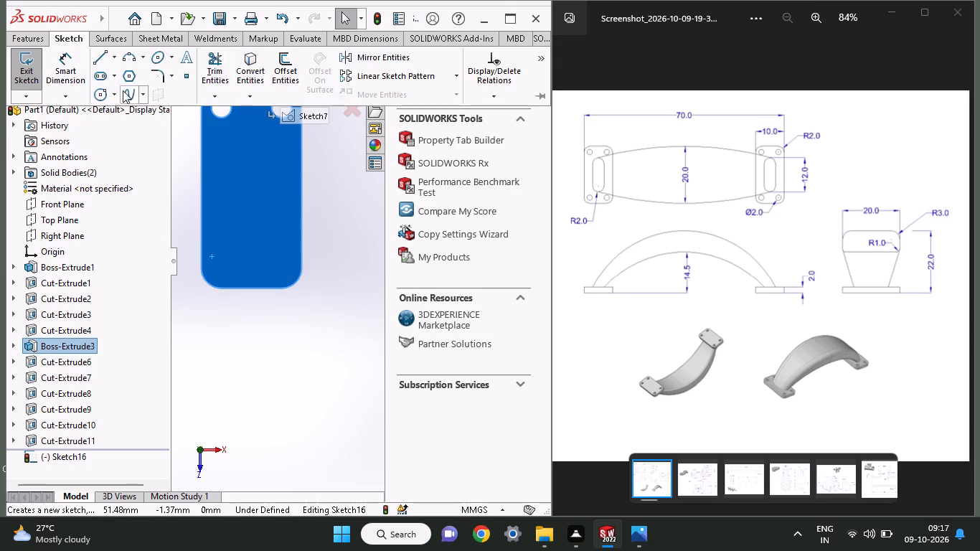
left_click(105, 90)
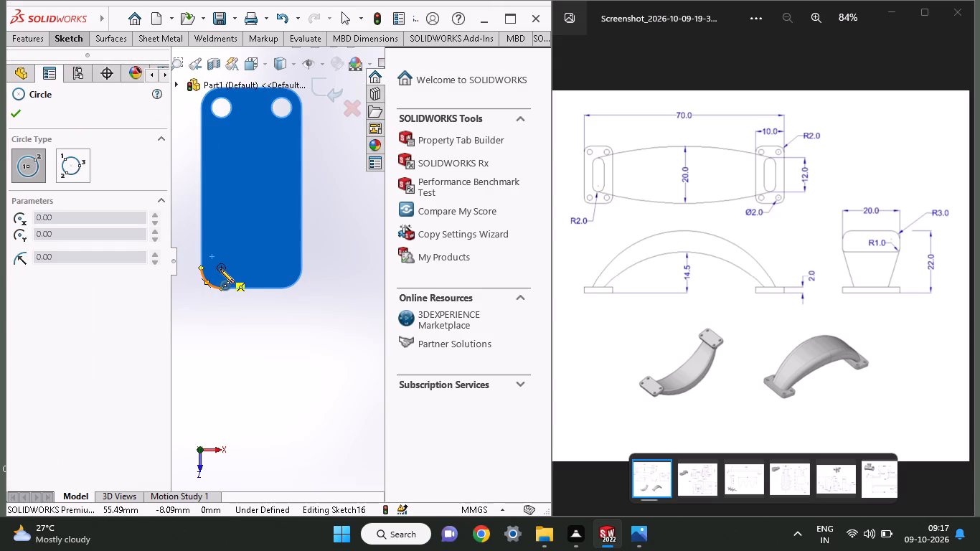
left_click(220, 269)
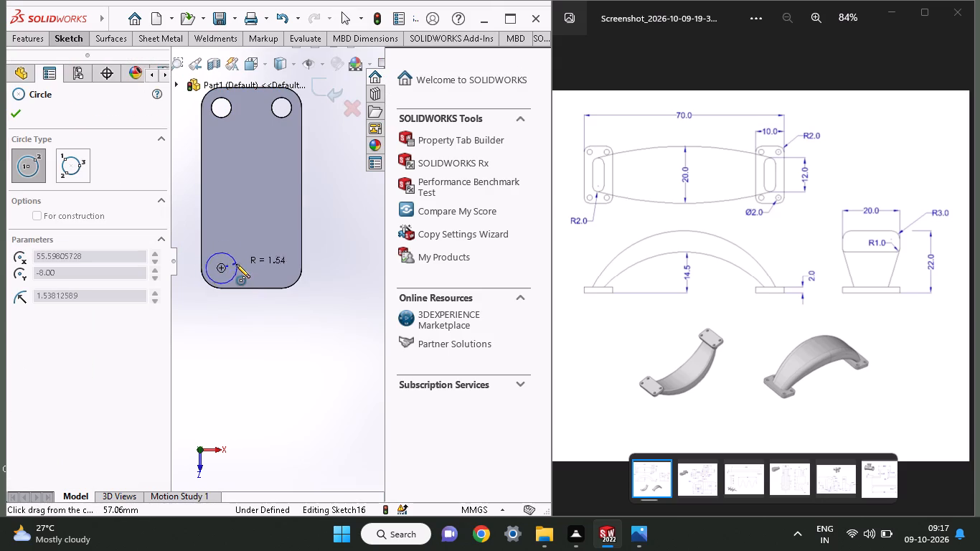
left_click(236, 265)
Dimension the lower-left circle's diameter at 2 mm.
left_click(74, 38)
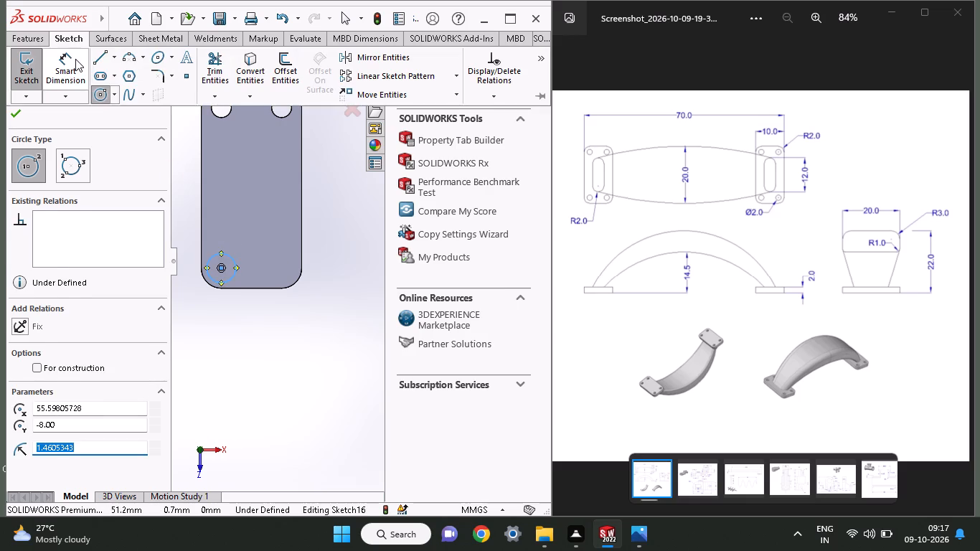
left_click(75, 59)
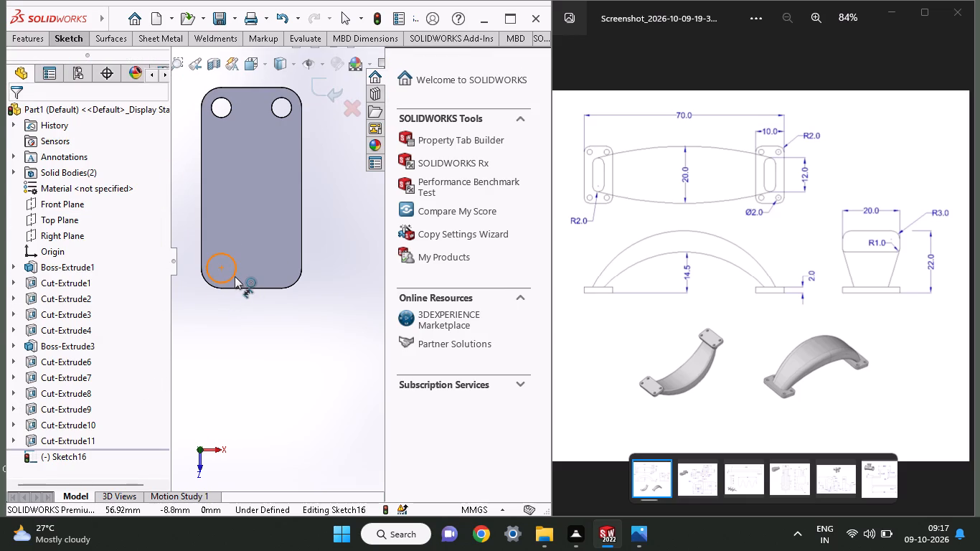
left_click(235, 276)
left_click(242, 235)
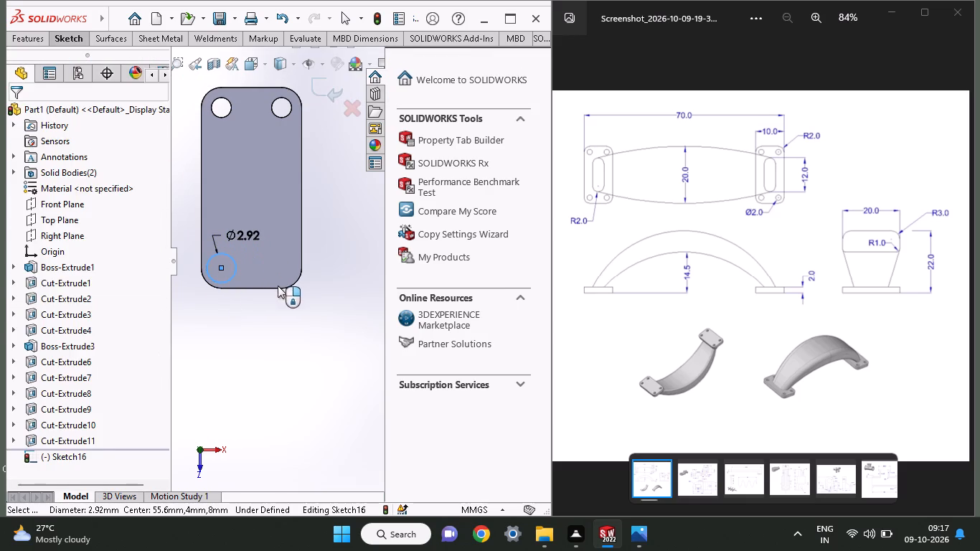
key("2")
key("Return")
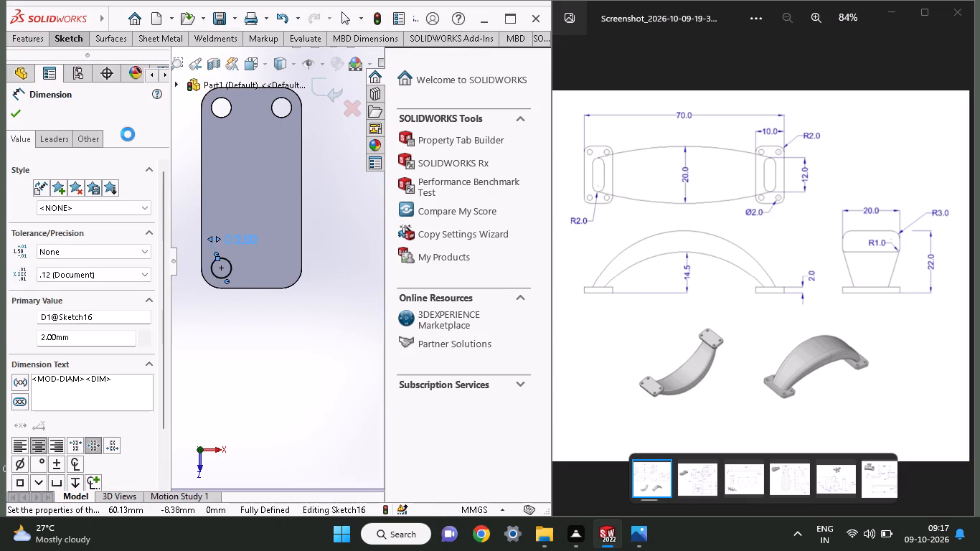
Extrude-cut the lower-left circle 170 mm blind with the second direction also enabled, to make a screw hole.
left_click(39, 37)
left_click(226, 93)
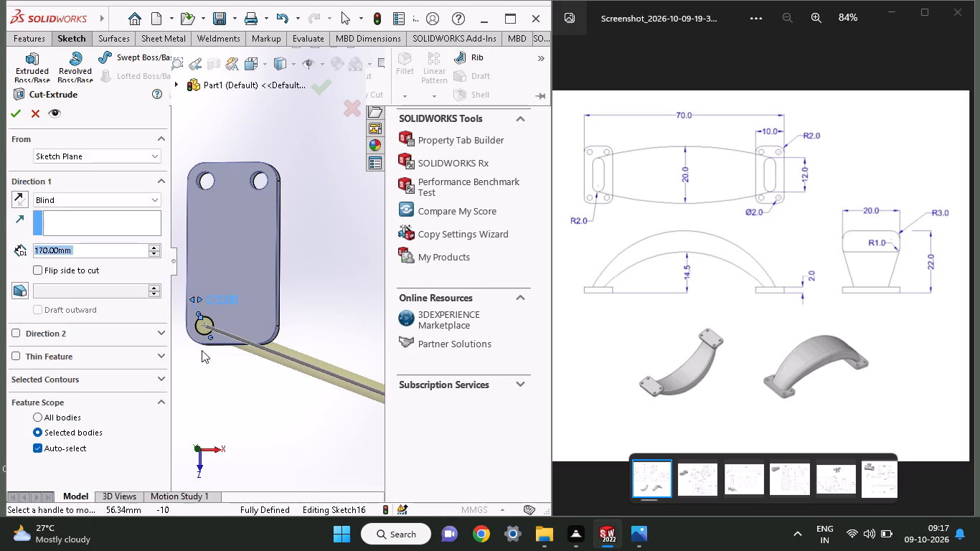
left_click(11, 333)
left_click(13, 330)
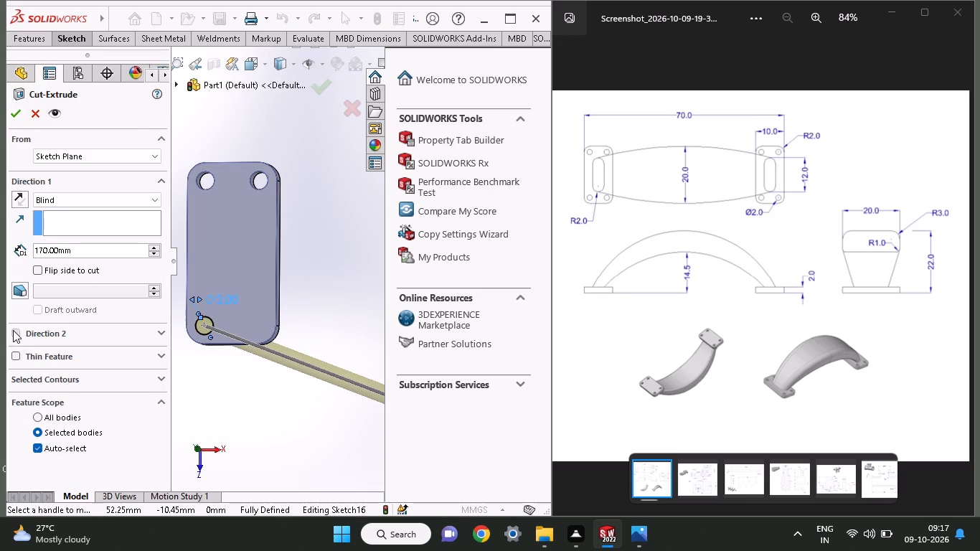
left_click(15, 113)
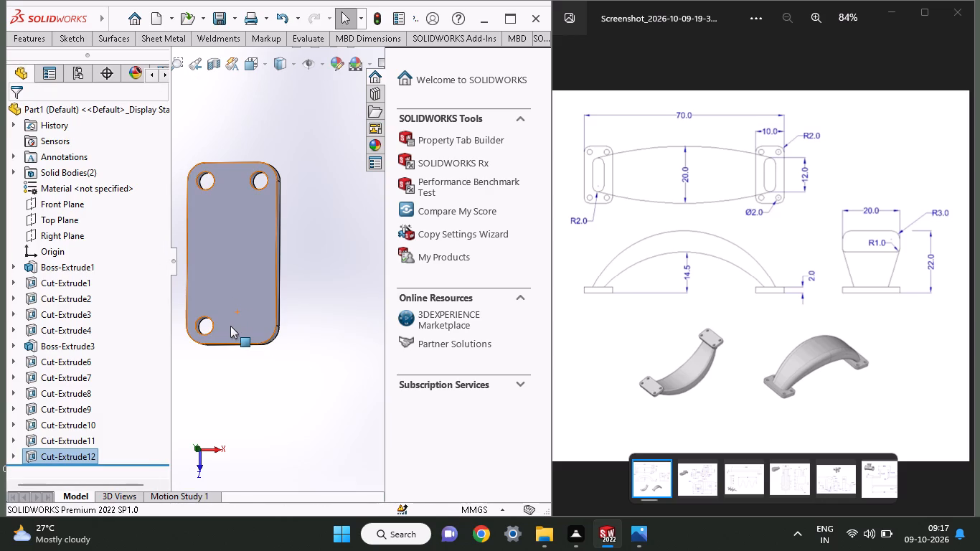
Sketch a circle of about 1.04 mm radius on the same plate face, centred on the lower-right corner rounding's centre.
left_click(246, 310)
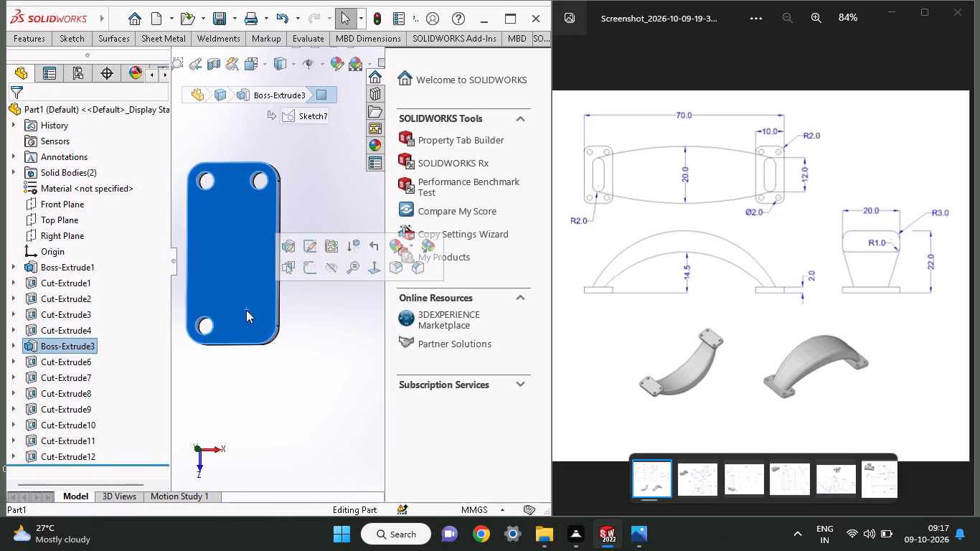
left_click(314, 276)
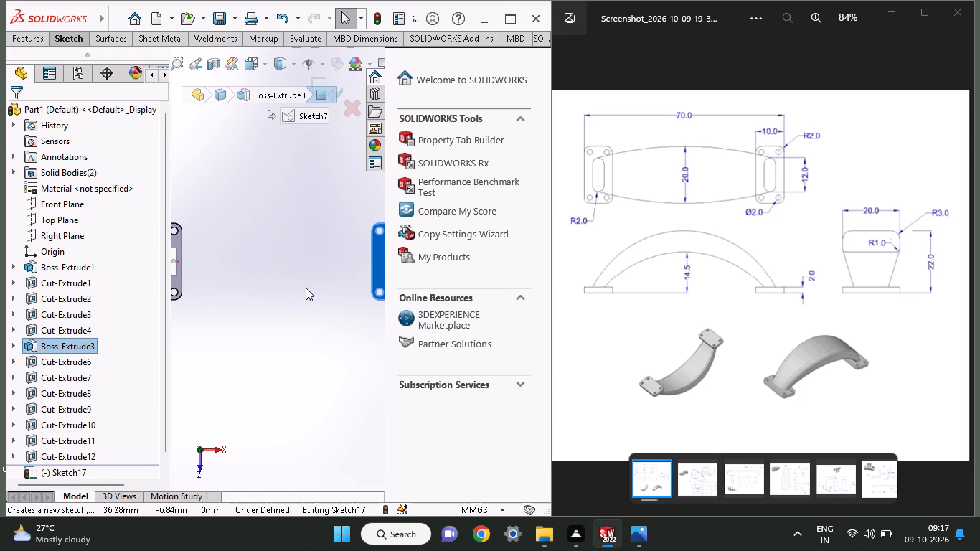
scroll(337, 326, "up", 1, "ctrl")
scroll(345, 305, "down", 3, "ctrl")
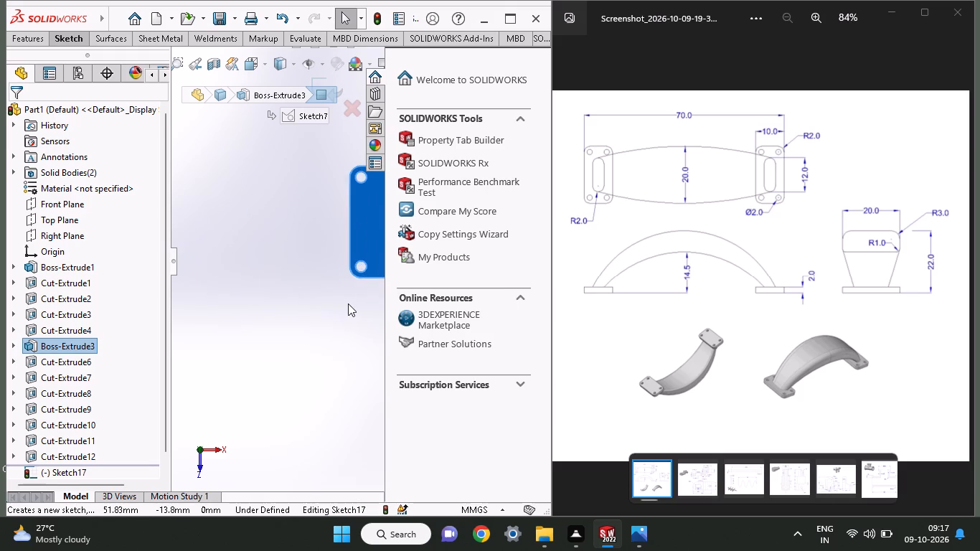
scroll(340, 283, "up", 3, "ctrl")
scroll(339, 281, "down", 4, "ctrl")
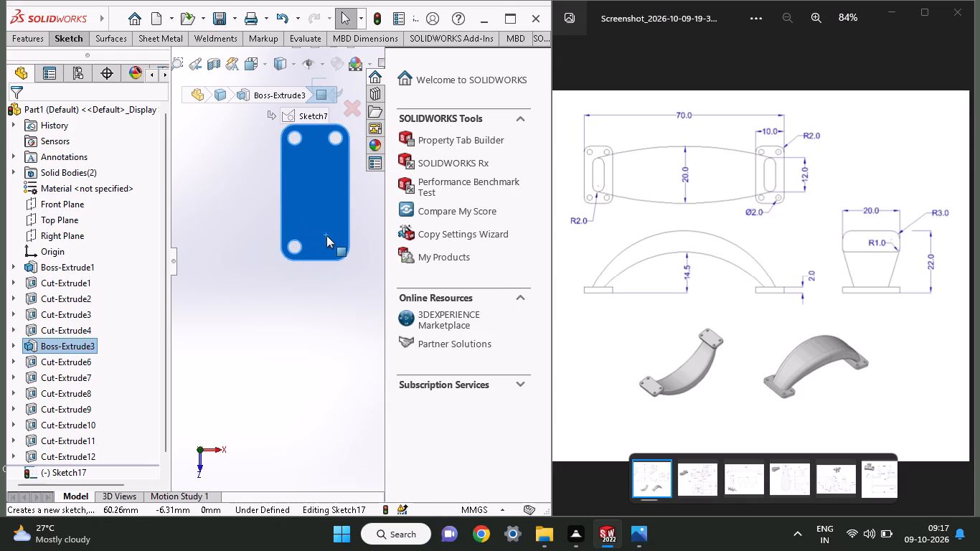
scroll(326, 235, "down", 5, "ctrl")
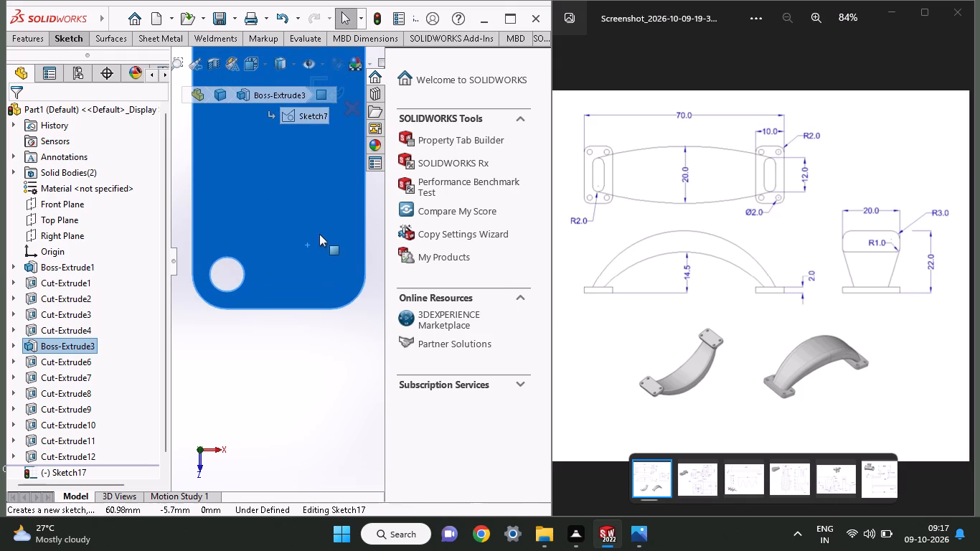
left_click(65, 43)
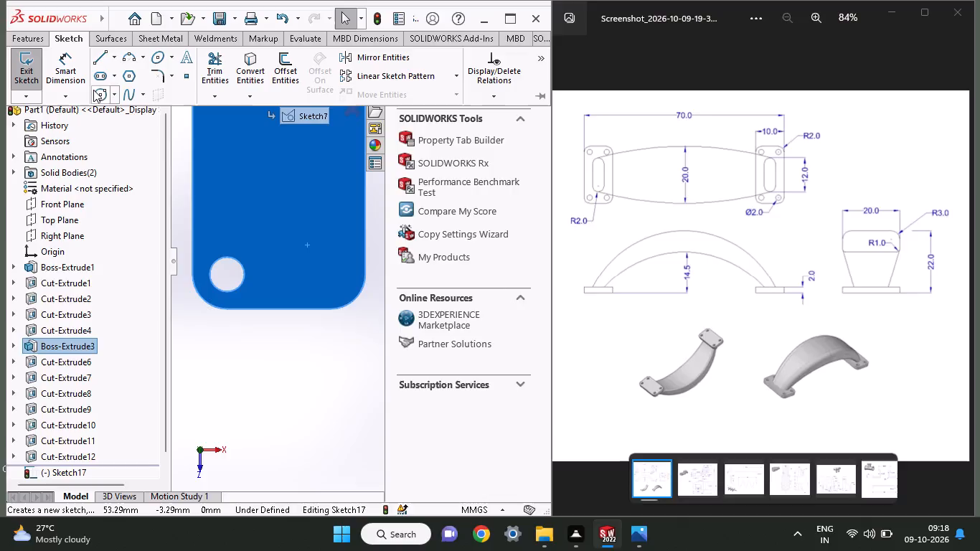
left_click(94, 92)
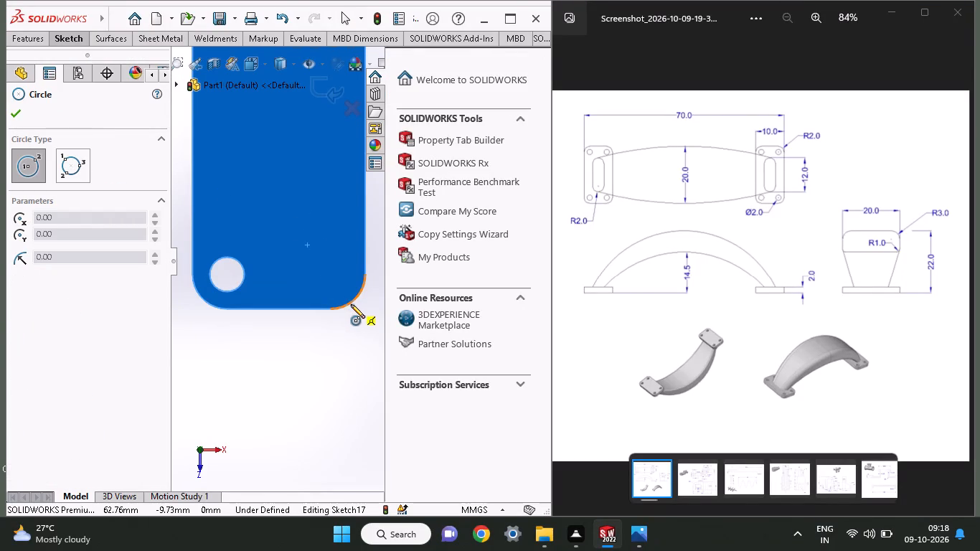
left_click(331, 273)
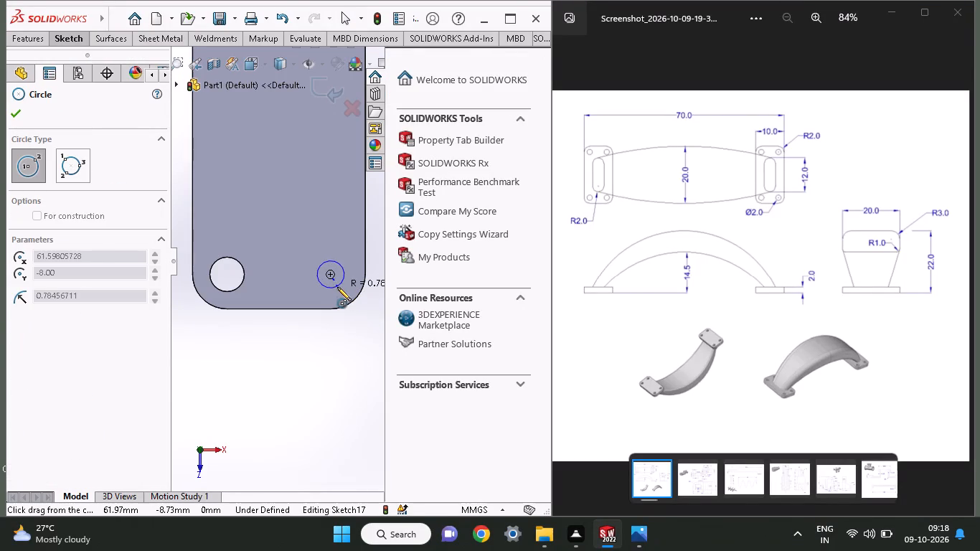
left_click(339, 291)
Dimension the lower-right circle's diameter at 2 mm.
left_click(77, 42)
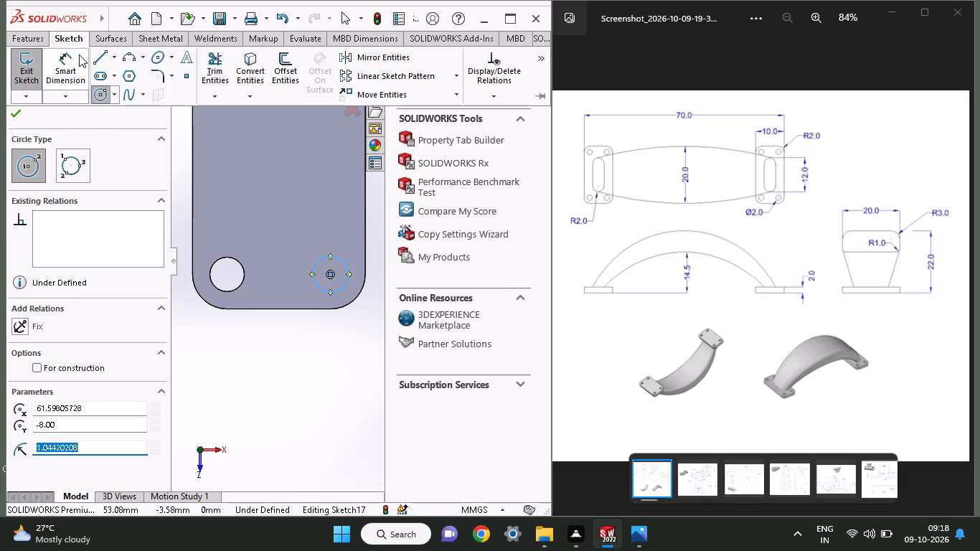
left_click(79, 57)
left_click(337, 258)
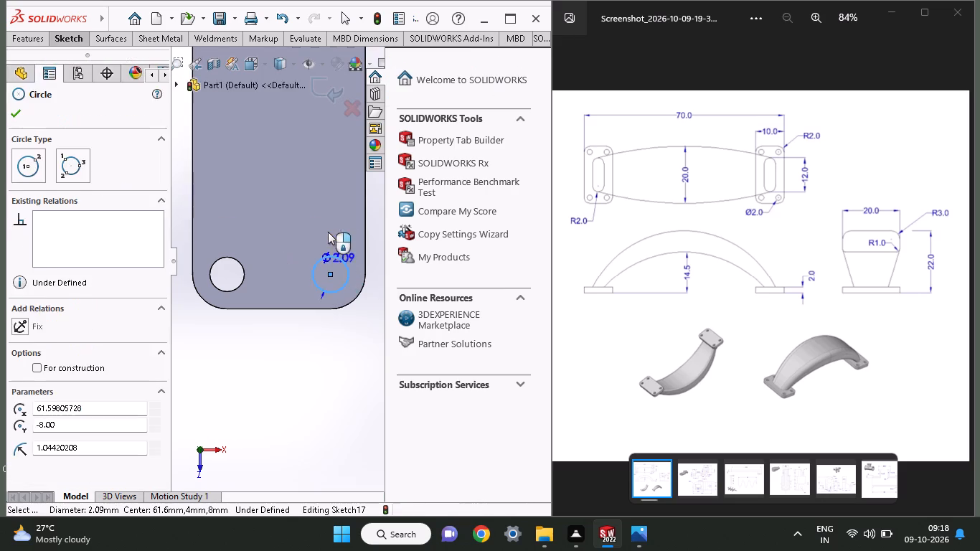
left_click(327, 231)
key("2")
key("Return")
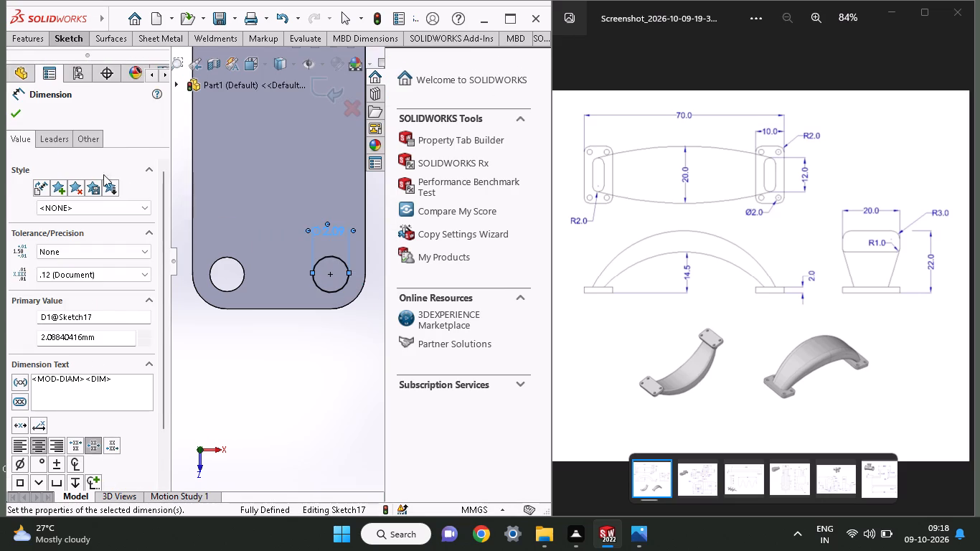
Extrude-cut the lower-right circle 170 mm blind in both directions to make the fourth screw hole.
left_click(21, 36)
left_click(212, 75)
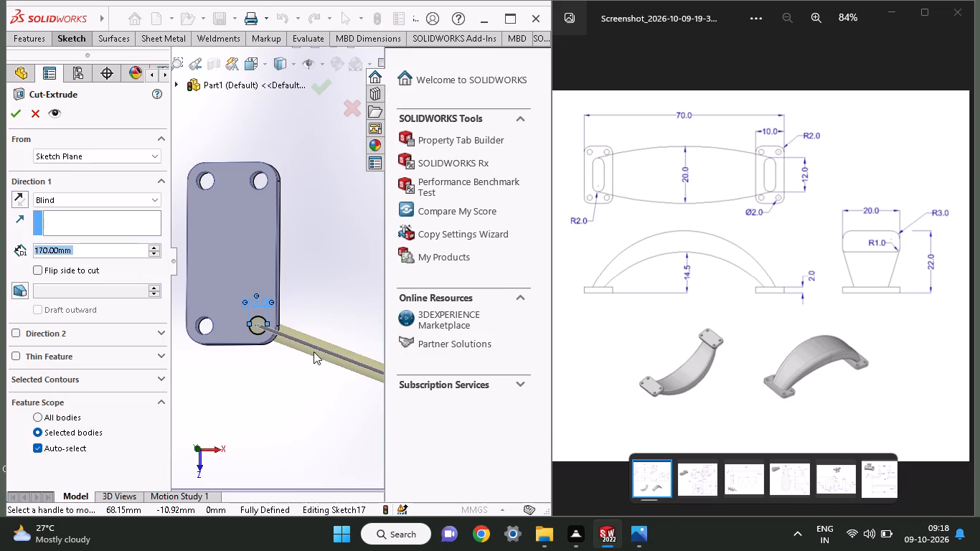
left_click(9, 327)
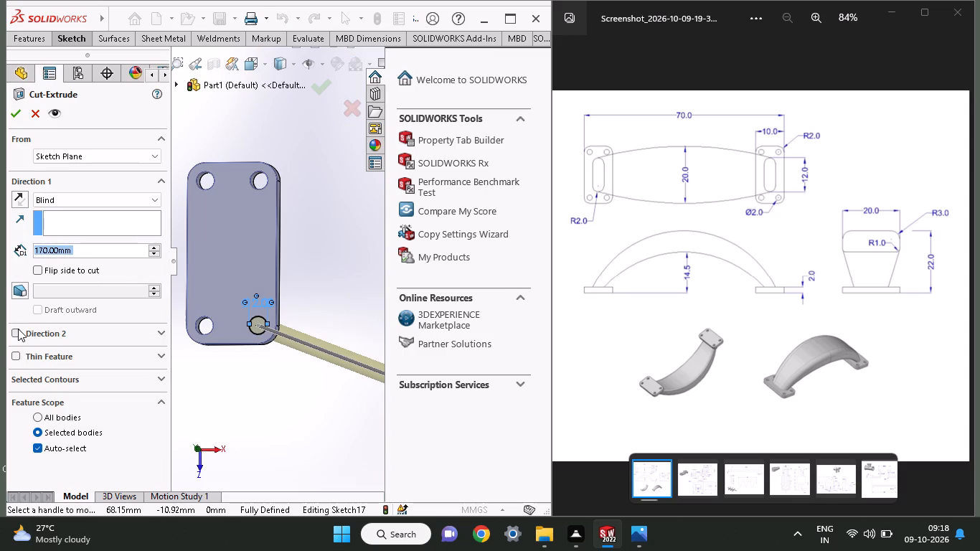
left_click(18, 329)
left_click(11, 121)
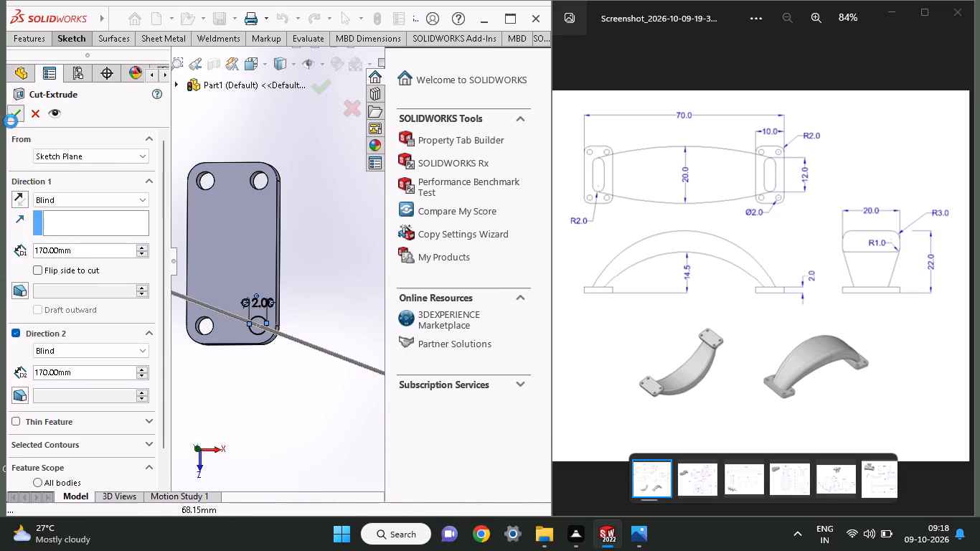
Examine the second foot plate's screw holes and compare both foot plates side by side.
middle_click_drag(258, 372, 303, 382)
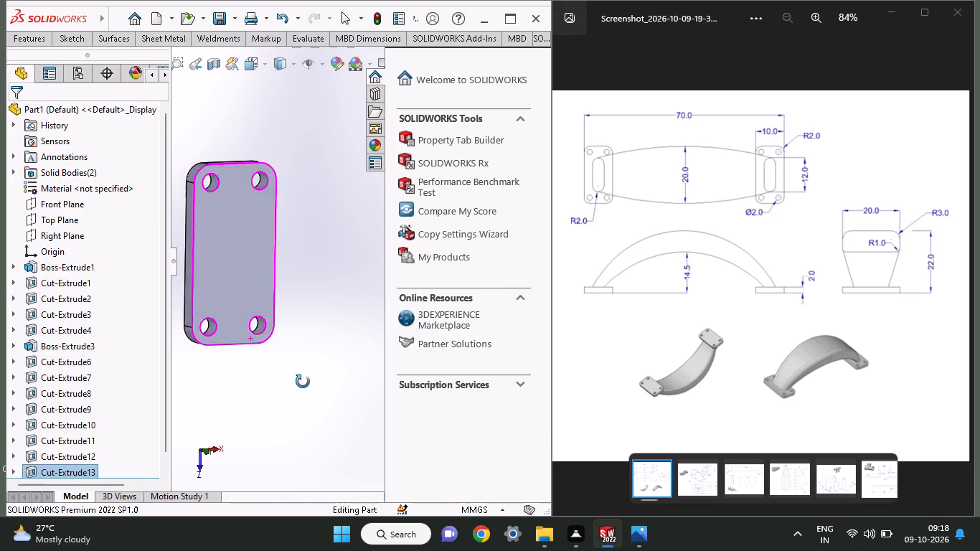
middle_click_drag(303, 382, 265, 372)
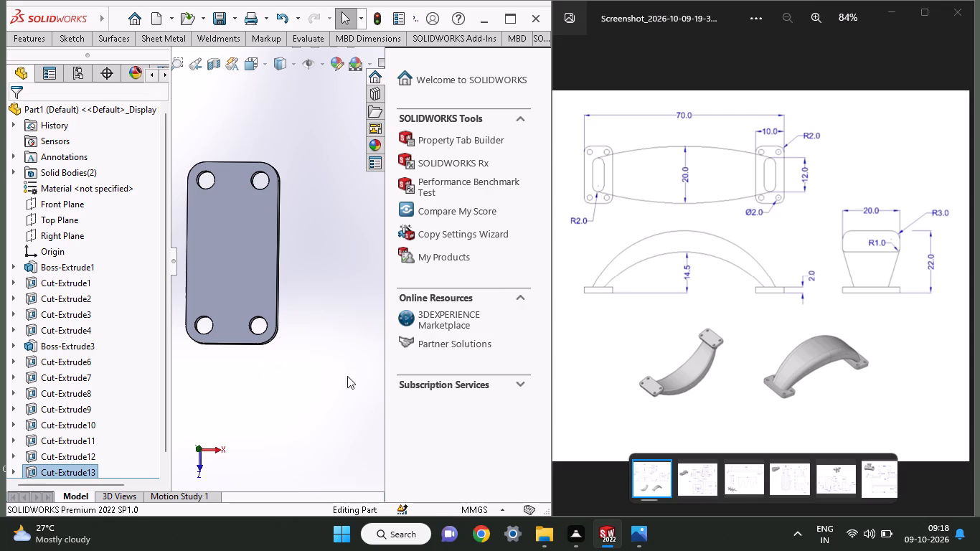
scroll(344, 363, "up", 4, "ctrl")
scroll(260, 324, "up", 9, "ctrl")
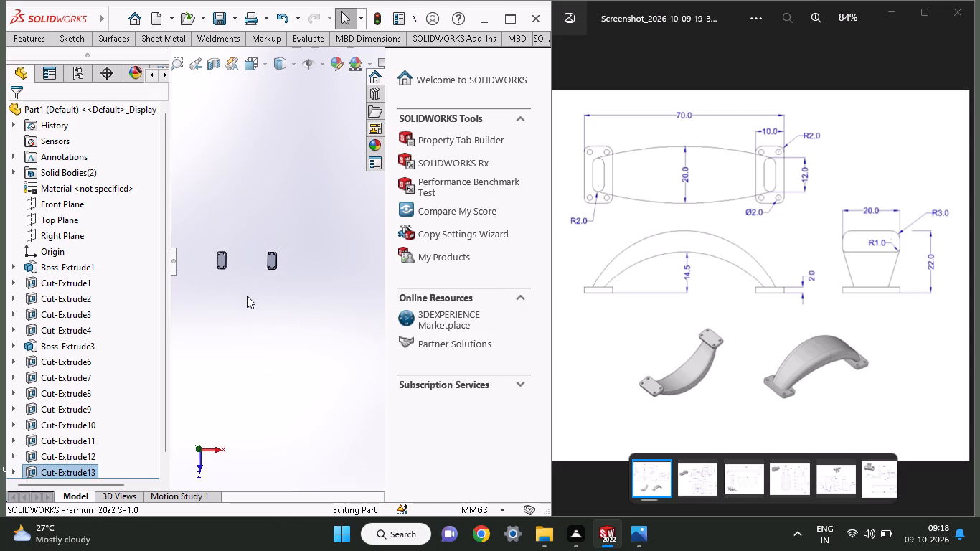
scroll(247, 294, "down", 3, "ctrl")
scroll(219, 237, "down", 2, "ctrl")
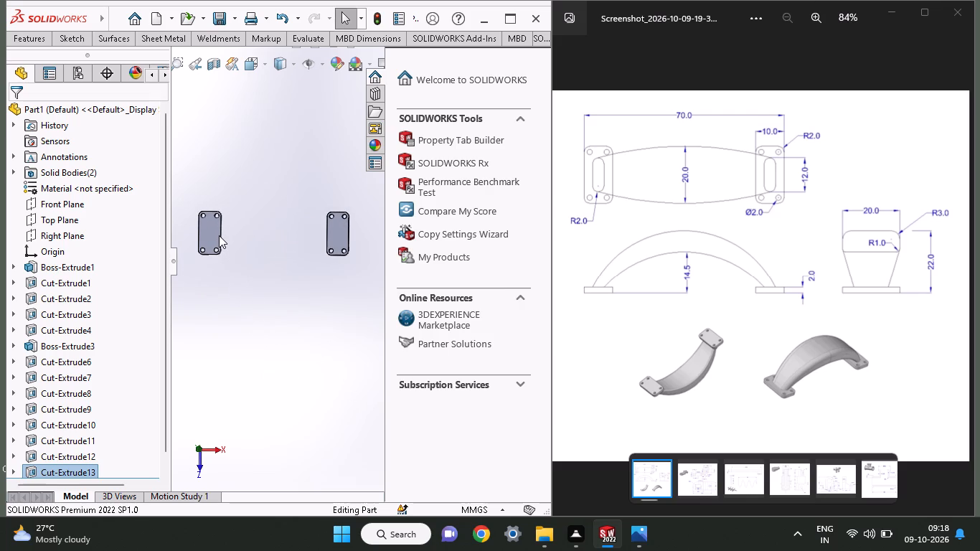
scroll(262, 261, "down", 1, "ctrl")
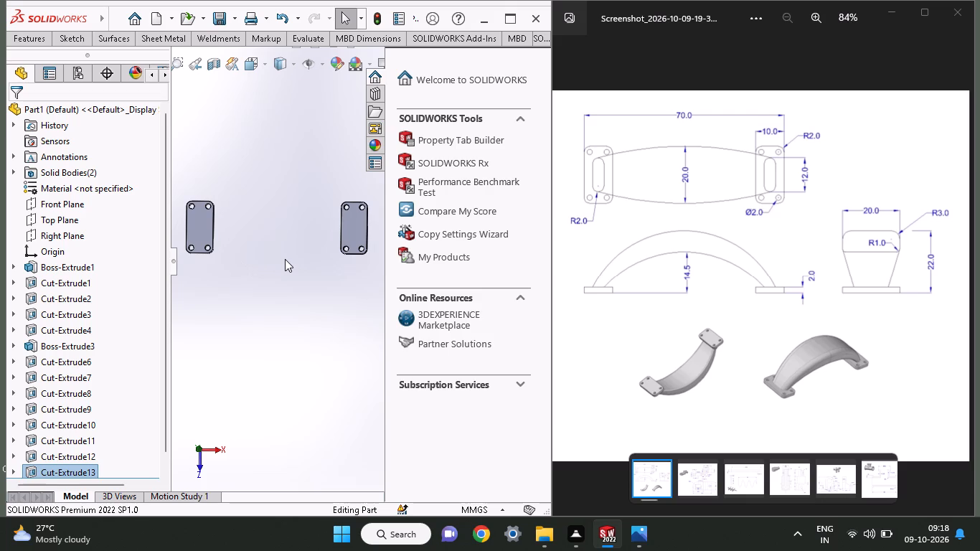
scroll(285, 259, "down", 1)
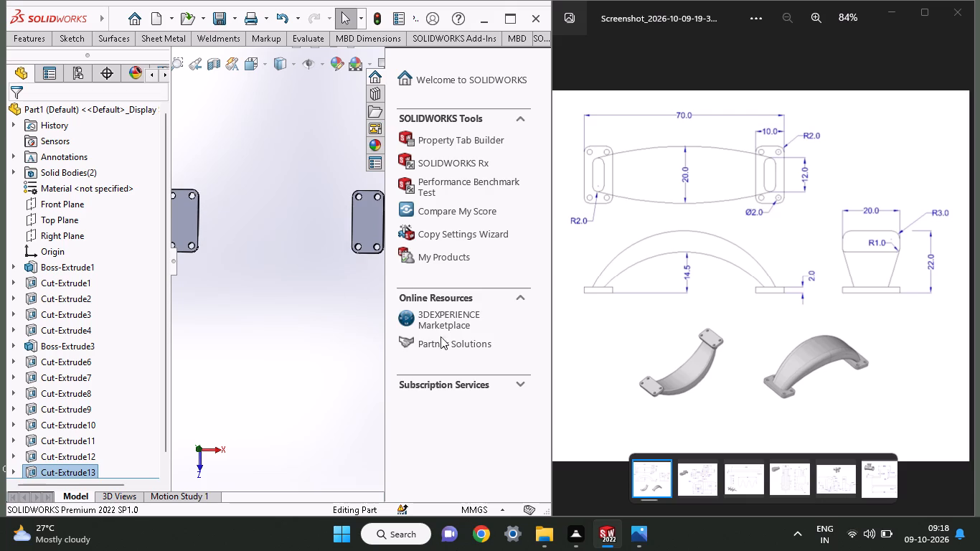
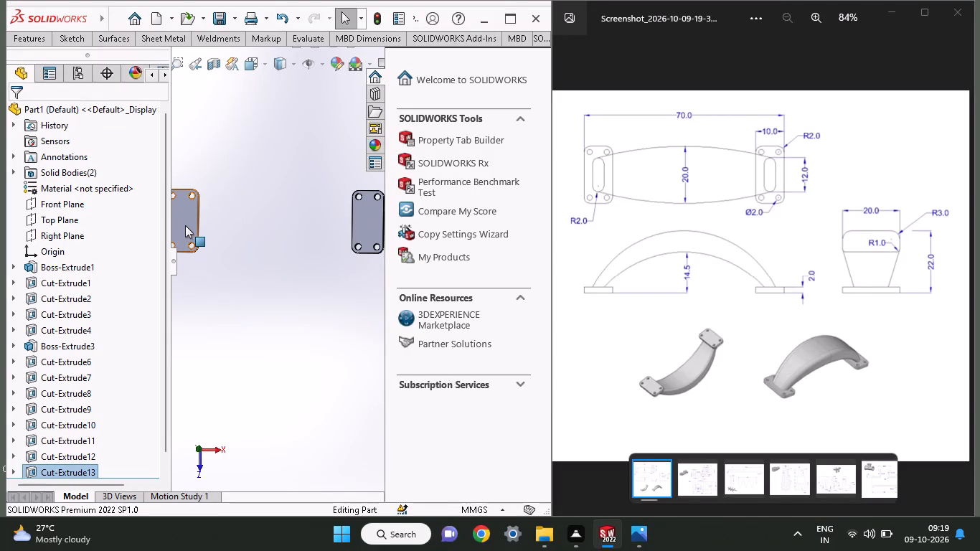
Examine both foot plates and their screw holes from several angles.
middle_click_drag(241, 252, 241, 232)
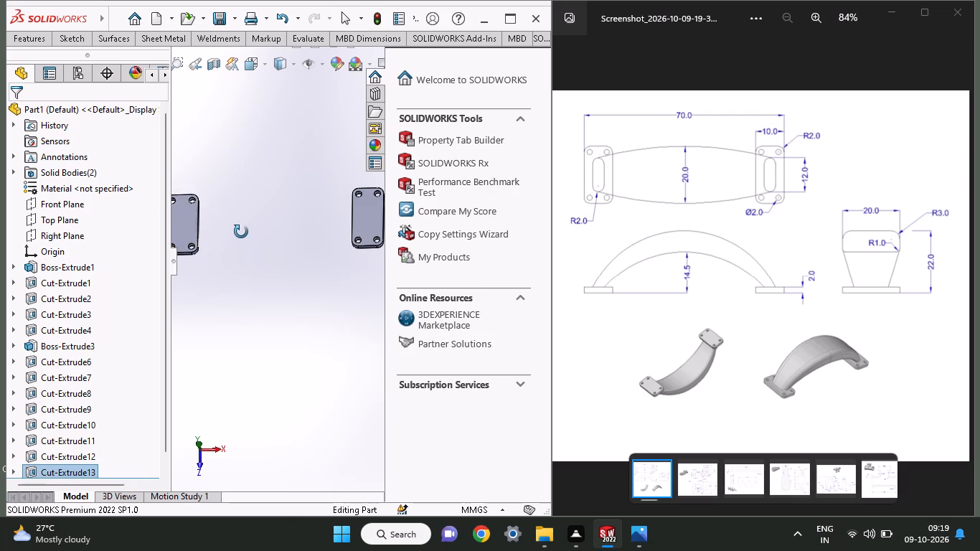
middle_click_drag(241, 232, 256, 172)
scroll(255, 175, "down", 2)
scroll(253, 182, "up", 1)
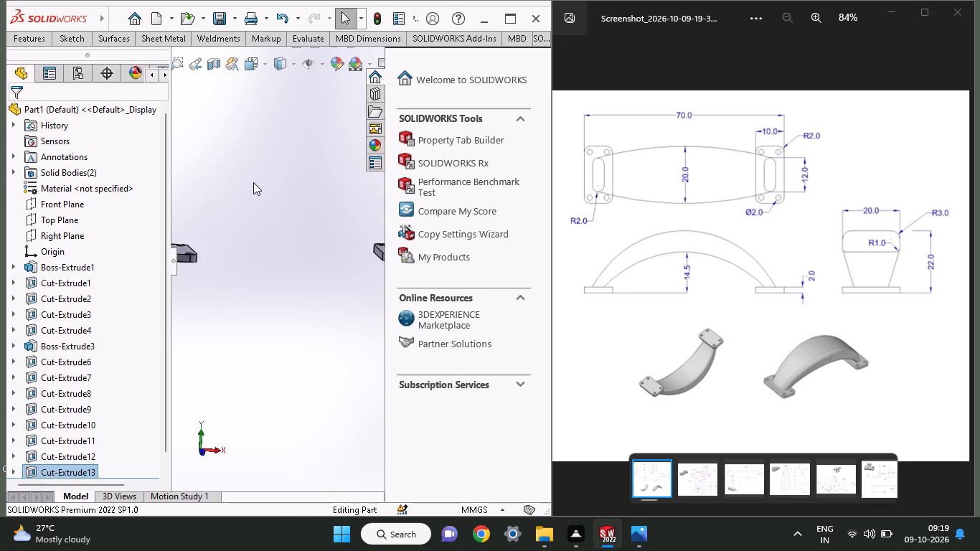
scroll(246, 204, "down", 1)
scroll(225, 250, "up", 1)
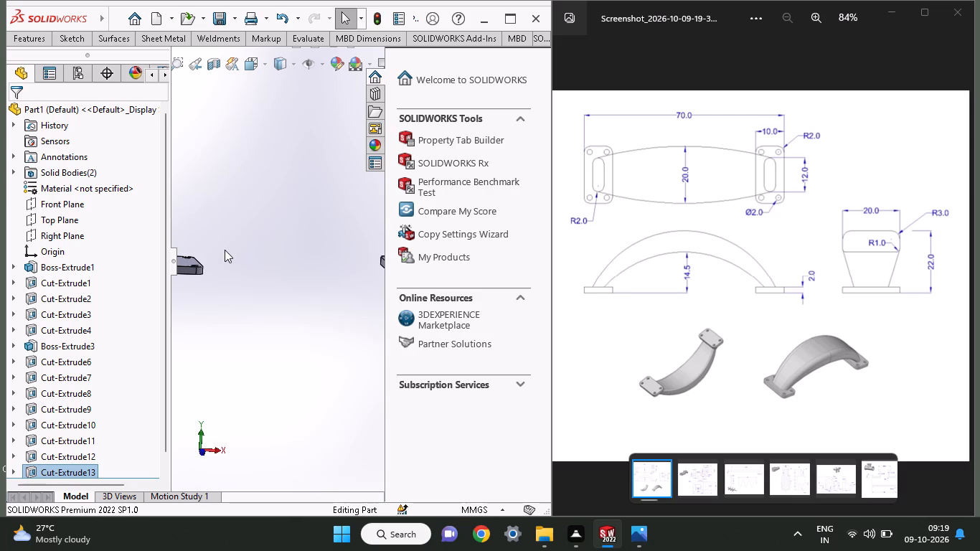
middle_click_drag(225, 250, 208, 300)
scroll(209, 300, "down", 1)
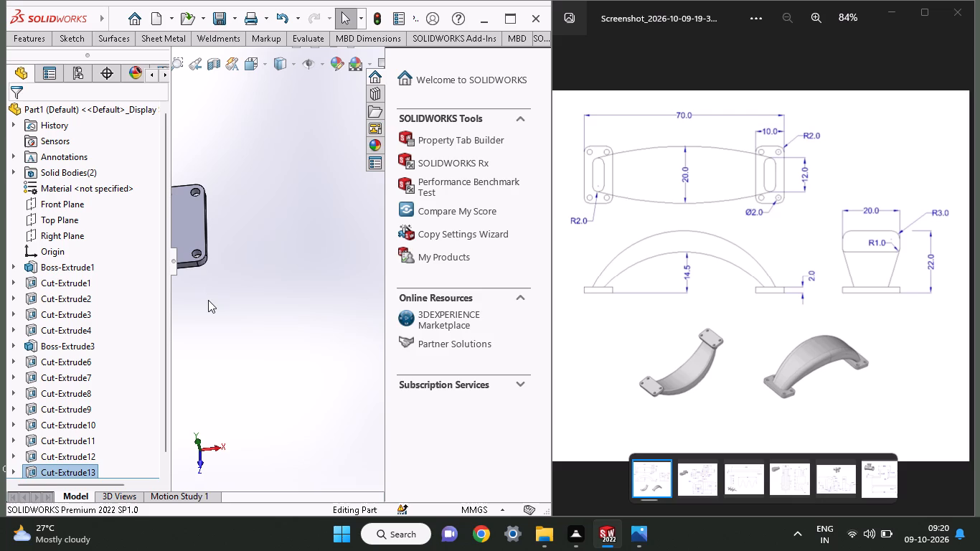
scroll(208, 300, "up", 1)
scroll(208, 300, "down", 5)
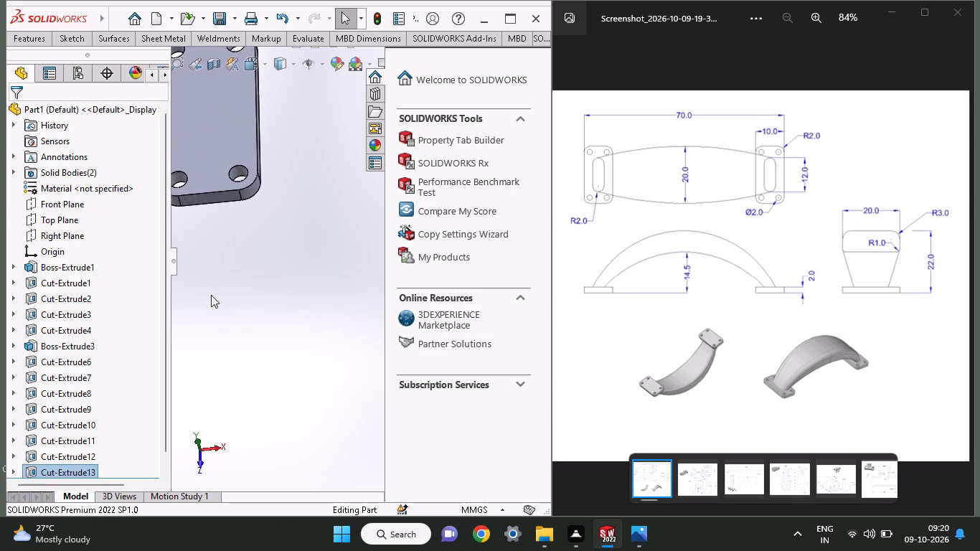
scroll(211, 294, "up", 1)
scroll(212, 287, "down", 4)
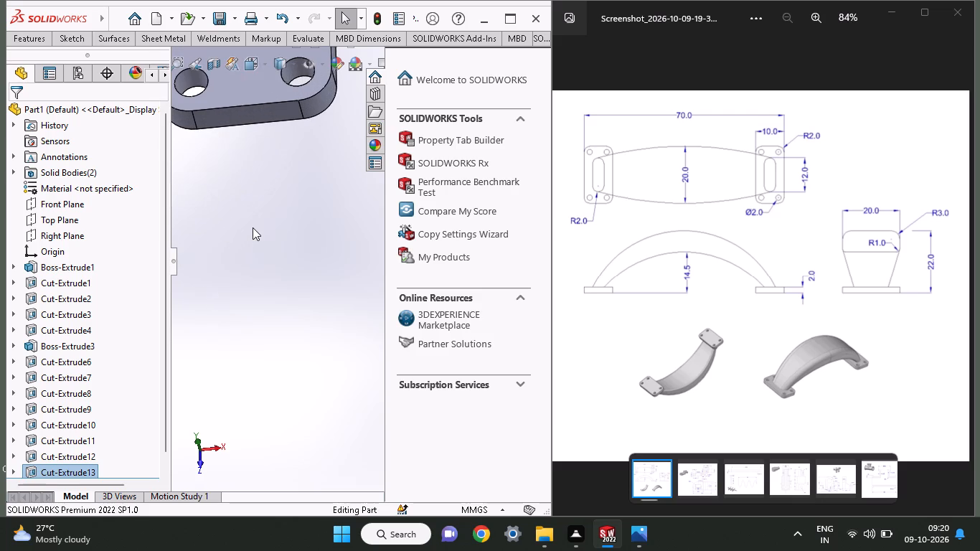
scroll(256, 223, "up", 18, "ctrl")
scroll(248, 261, "down", 7, "ctrl")
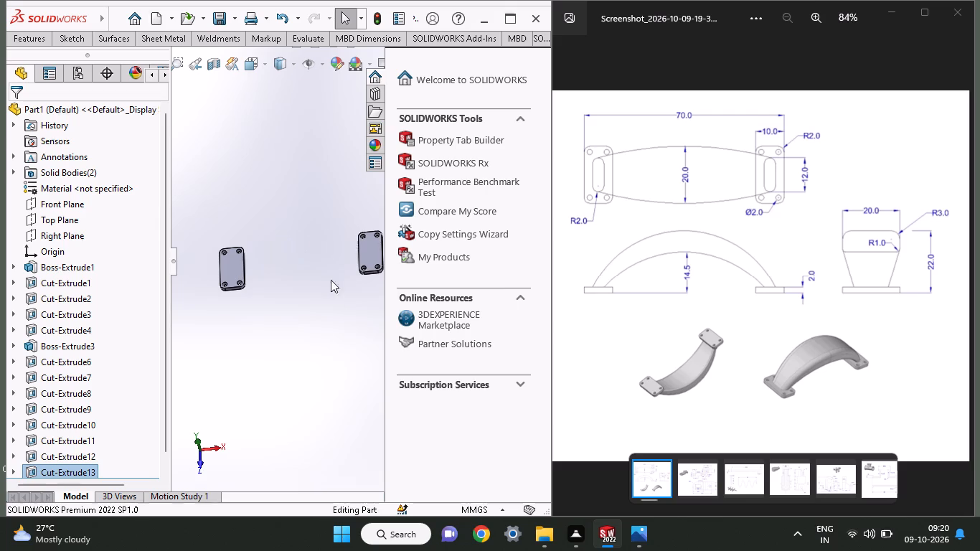
Start a new sketch on the first foot plate's upper face, viewed face-on.
middle_click_drag(324, 287, 331, 247)
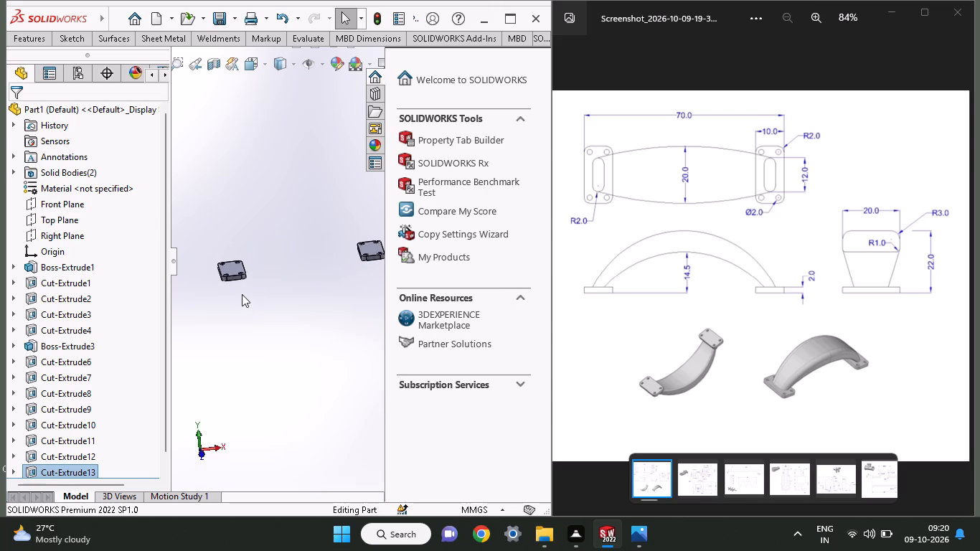
scroll(240, 292, "down", 1)
scroll(239, 288, "up", 3, "ctrl")
scroll(239, 288, "down", 5, "ctrl")
scroll(283, 233, "down", 2, "ctrl")
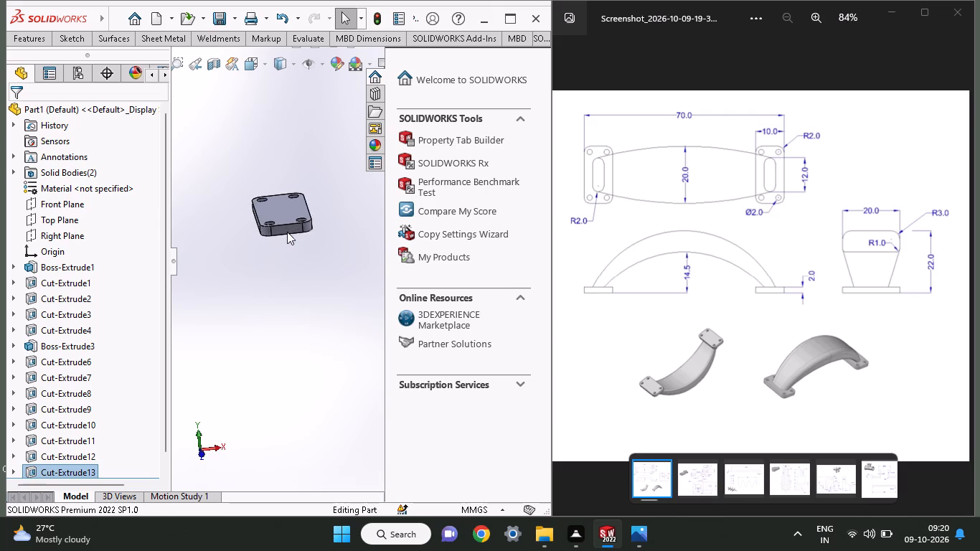
scroll(287, 232, "down", 5, "ctrl")
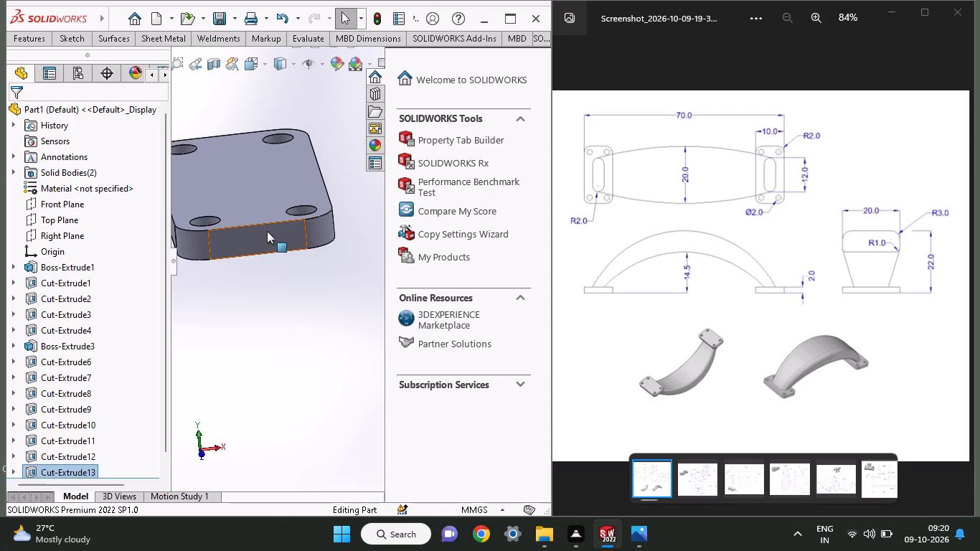
left_click(262, 189)
left_click(329, 153)
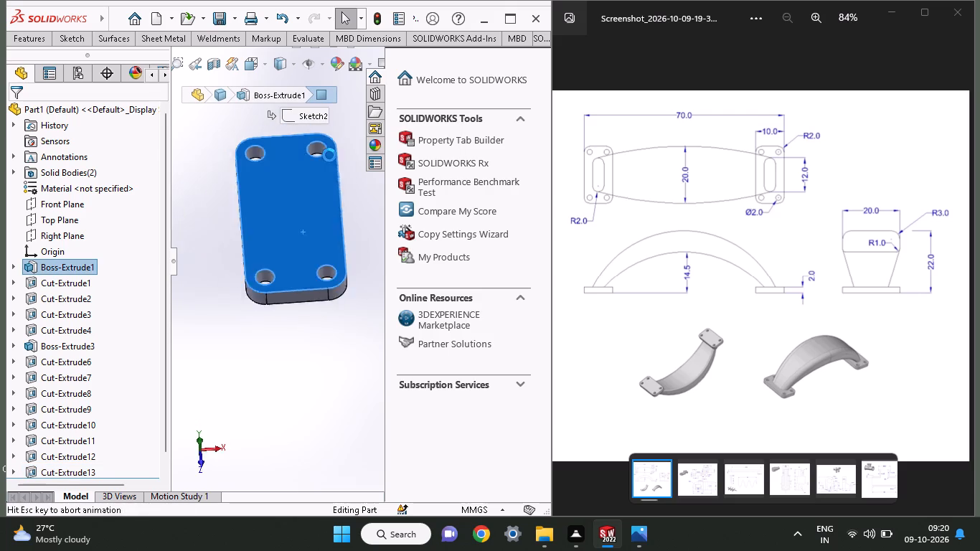
scroll(255, 257, "up", 1)
scroll(254, 259, "down", 2)
scroll(240, 242, "up", 4)
scroll(240, 242, "down", 1)
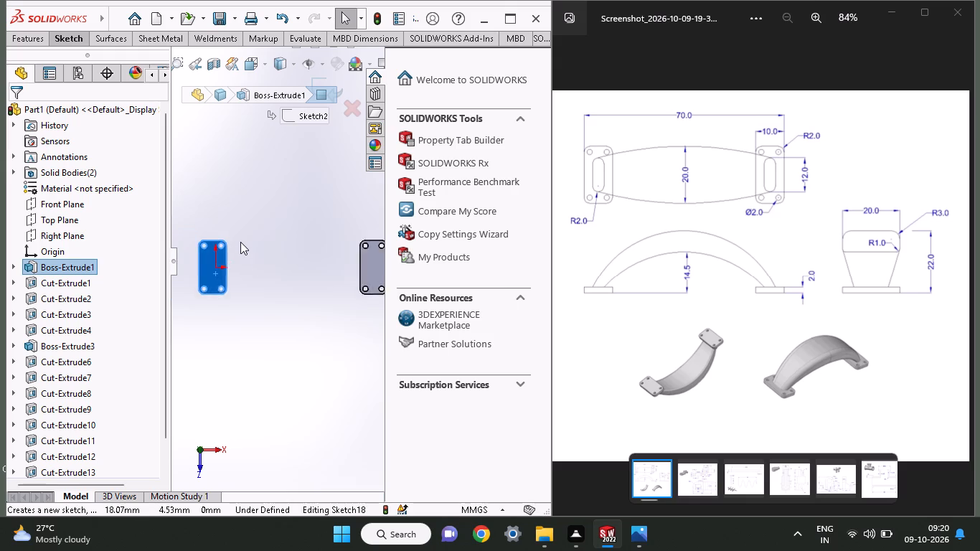
scroll(240, 242, "down", 2)
scroll(240, 242, "up", 2)
scroll(224, 296, "down", 4)
scroll(221, 268, "up", 1)
scroll(230, 261, "down", 1)
scroll(267, 241, "up", 1)
scroll(268, 241, "down", 3)
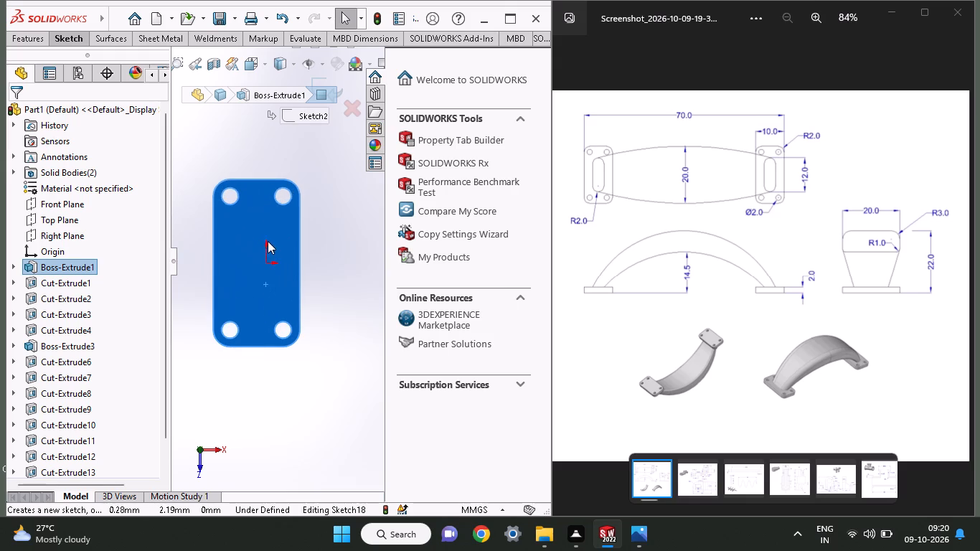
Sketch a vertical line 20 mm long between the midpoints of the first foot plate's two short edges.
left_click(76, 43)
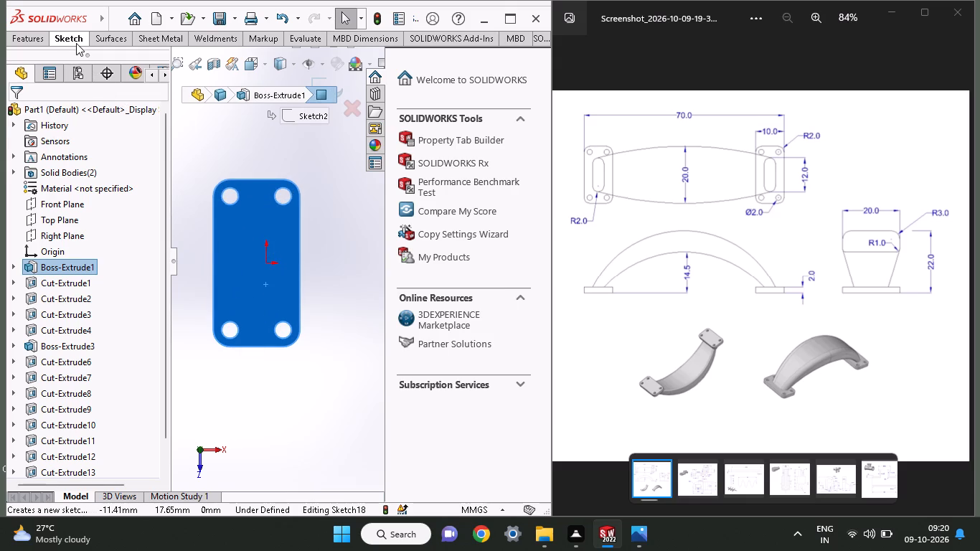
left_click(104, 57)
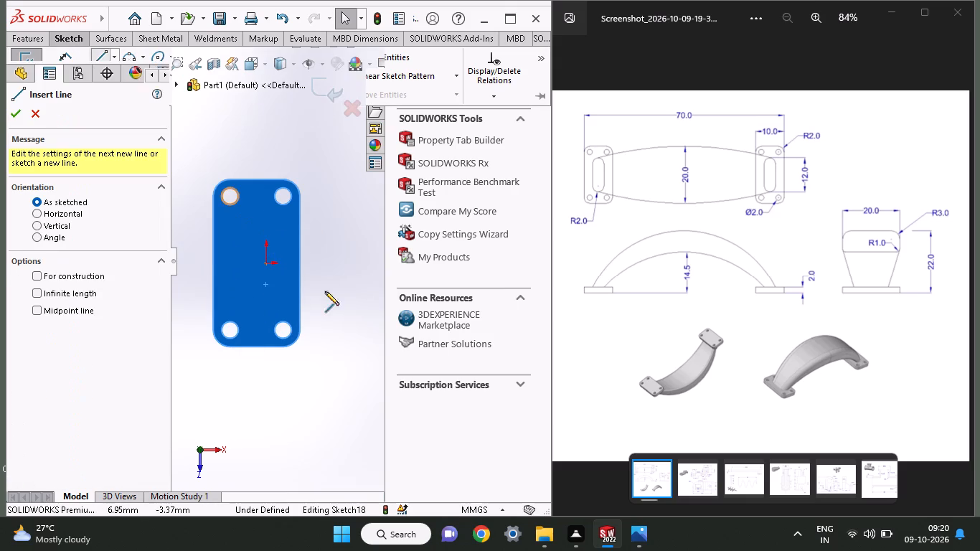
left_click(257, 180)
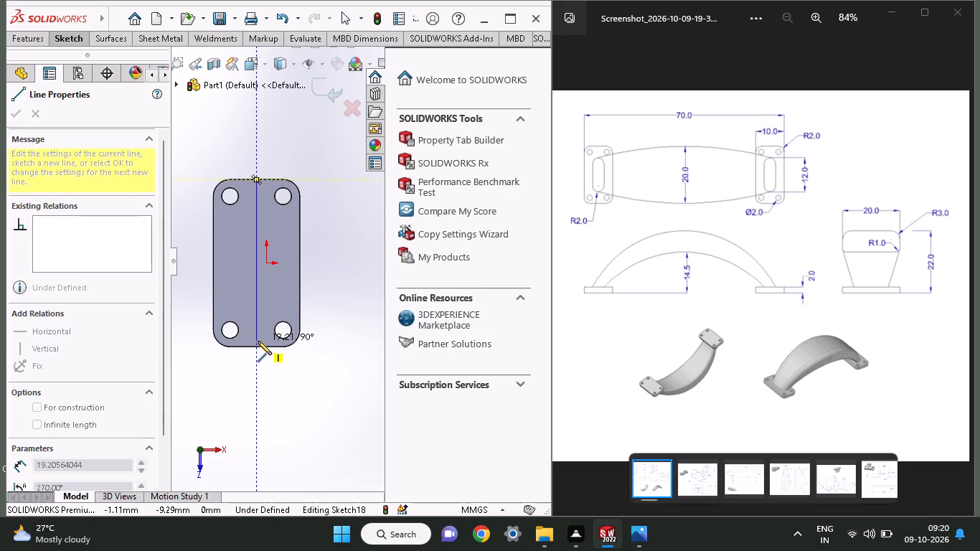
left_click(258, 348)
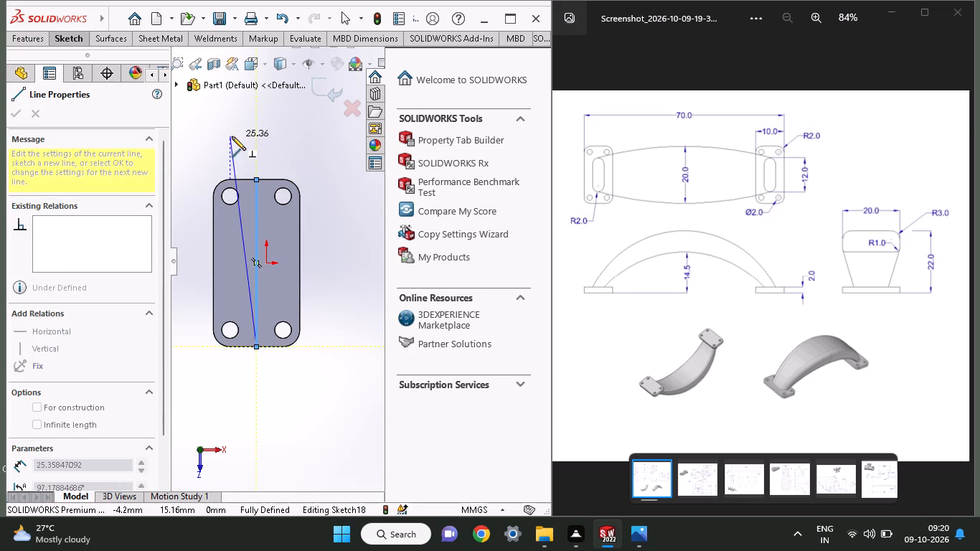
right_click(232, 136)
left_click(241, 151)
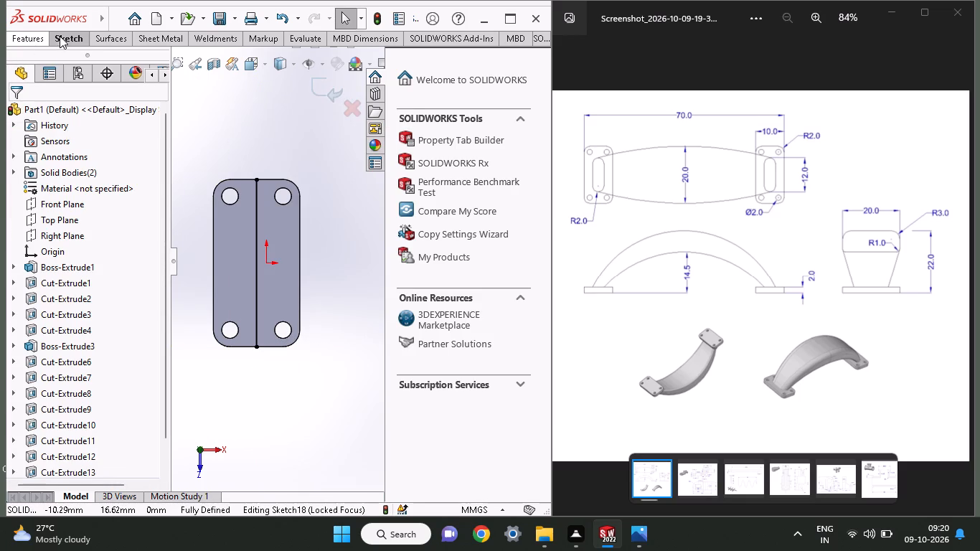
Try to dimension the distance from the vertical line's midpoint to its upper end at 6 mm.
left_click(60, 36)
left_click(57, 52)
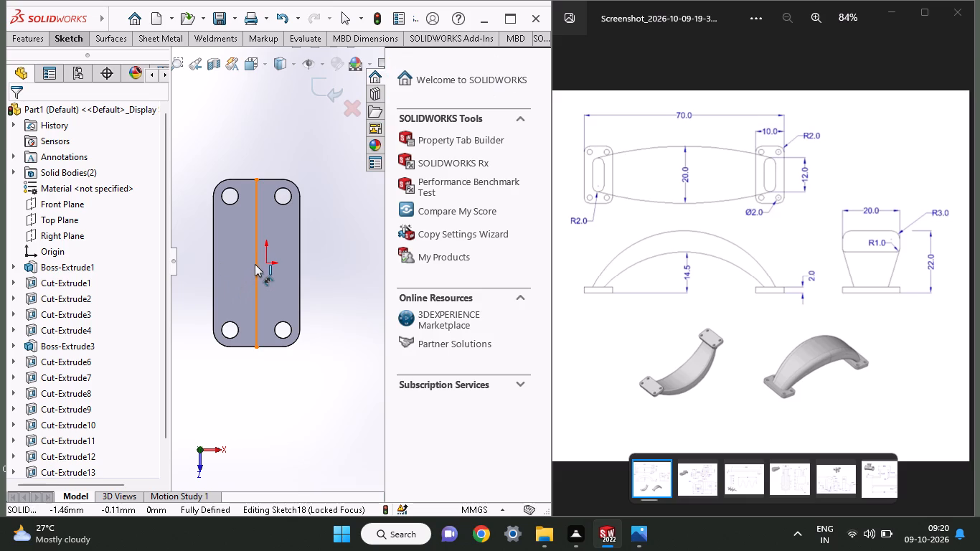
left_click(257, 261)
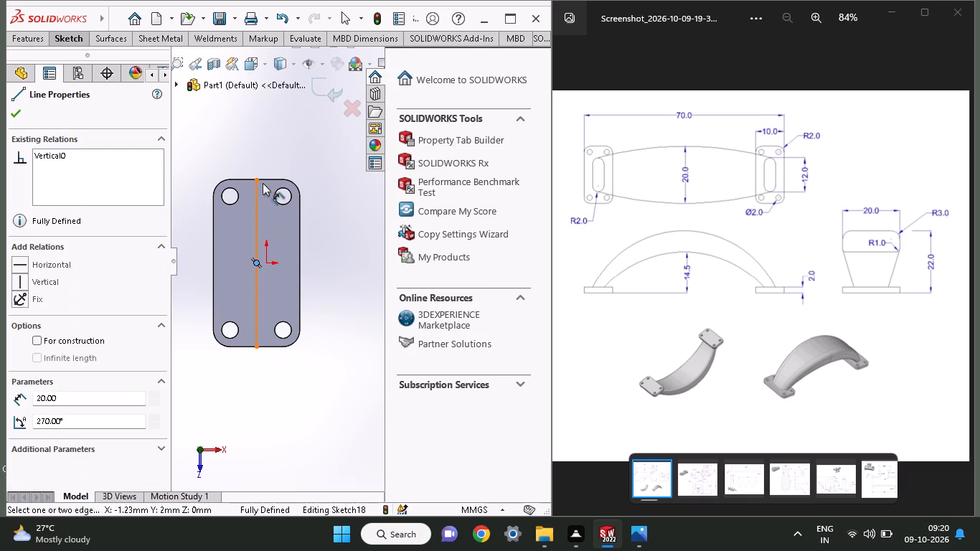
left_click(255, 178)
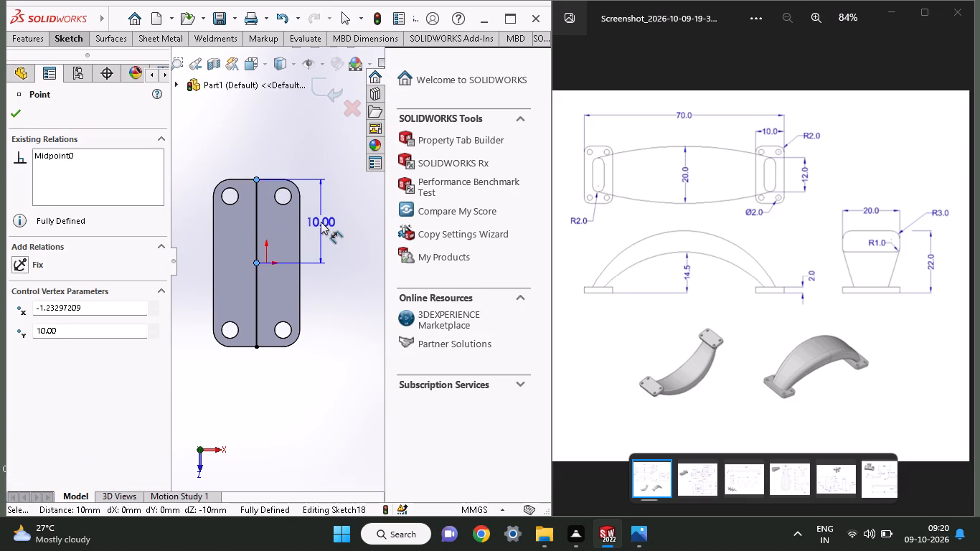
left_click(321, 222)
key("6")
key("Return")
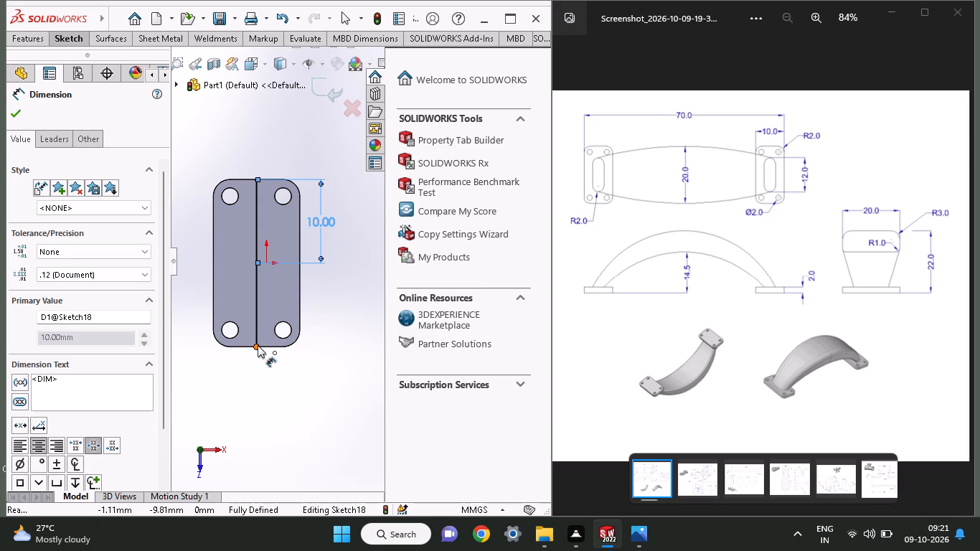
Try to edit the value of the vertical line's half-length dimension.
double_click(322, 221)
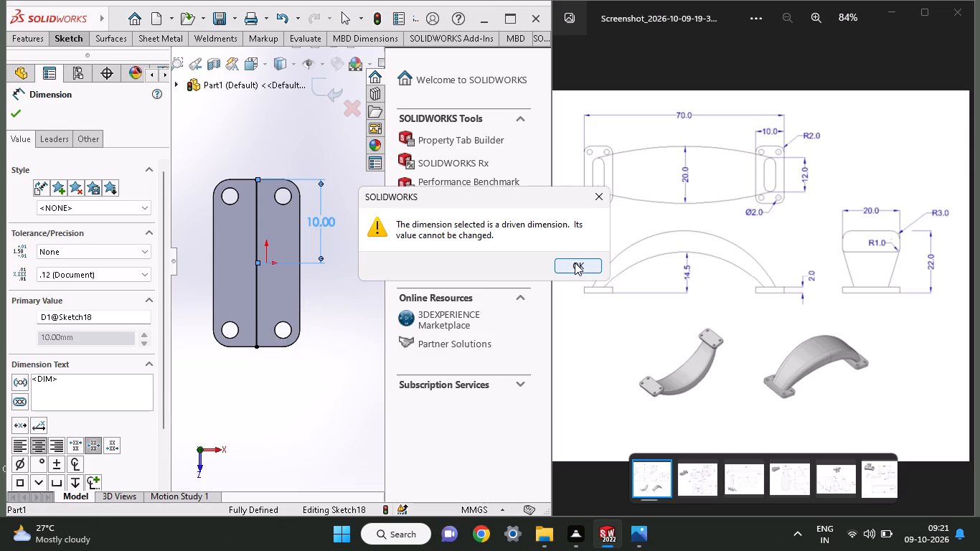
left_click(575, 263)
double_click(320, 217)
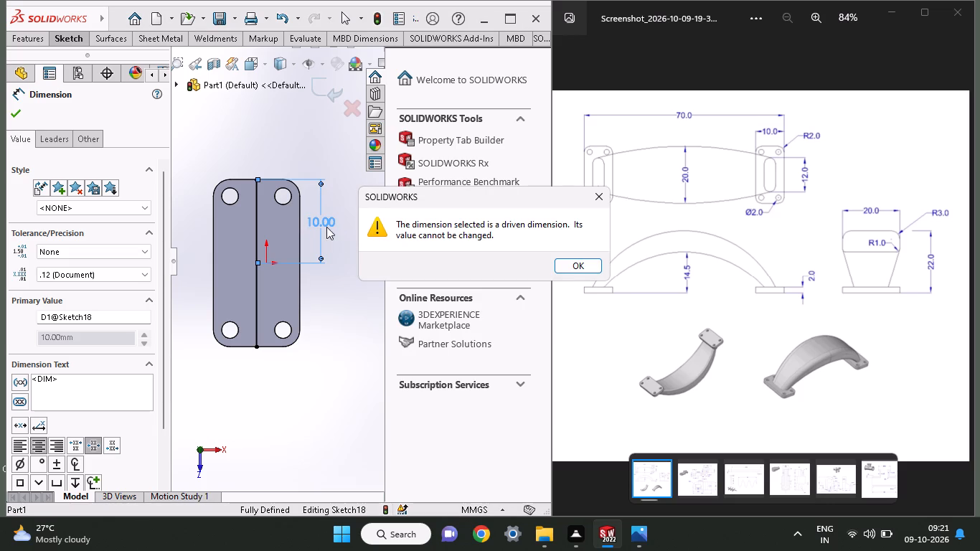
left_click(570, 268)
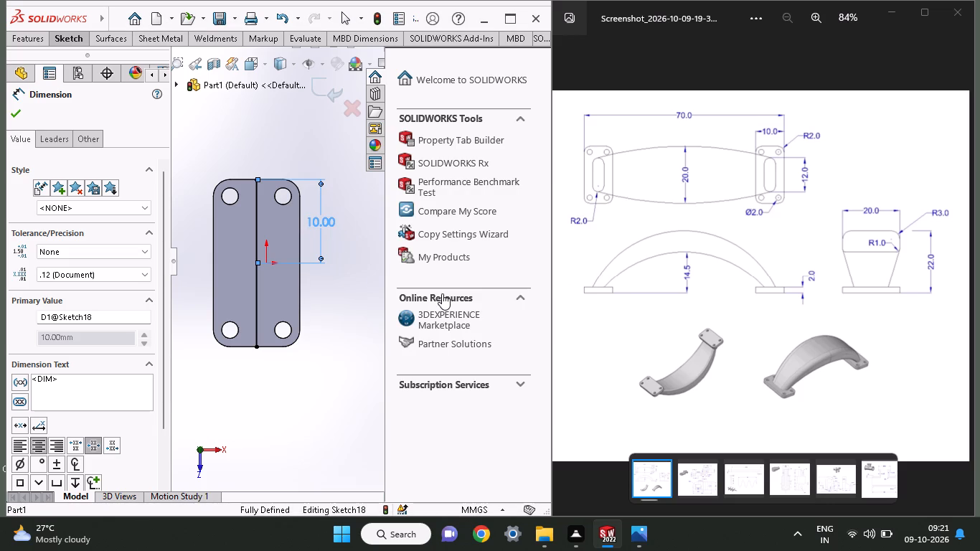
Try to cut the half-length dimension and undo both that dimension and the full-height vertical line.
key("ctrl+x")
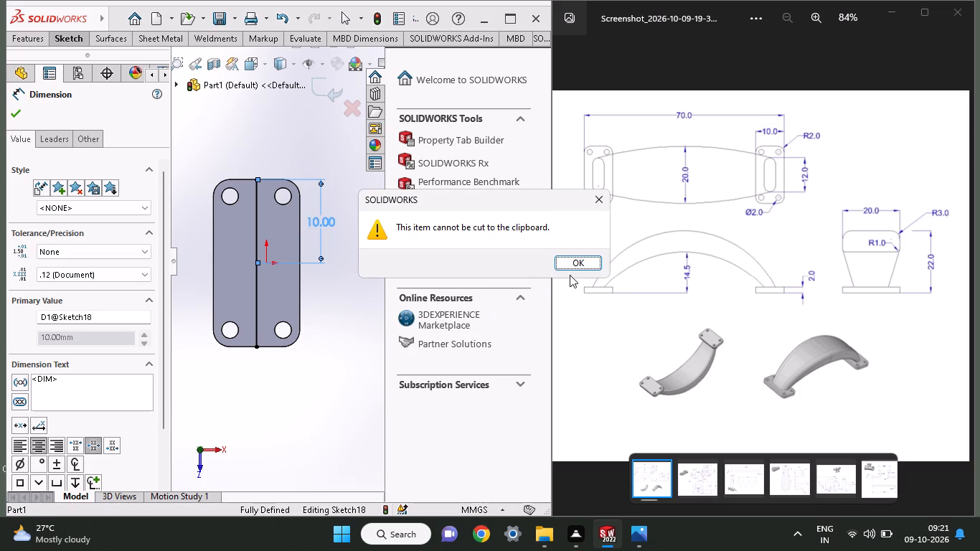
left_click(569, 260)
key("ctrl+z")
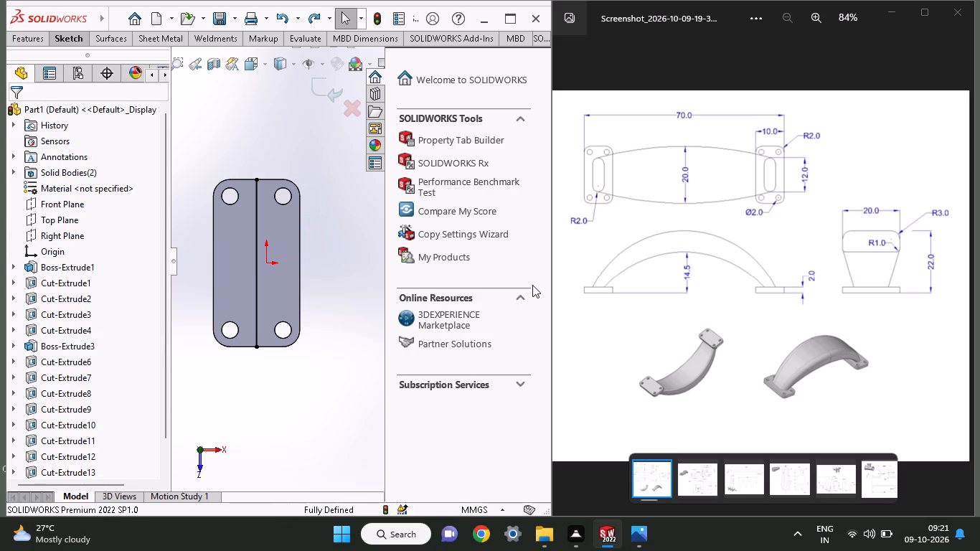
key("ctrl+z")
Sketch a vertical line about 12.2 mm long inside the foot plate's face, along its lengthwise centreline and clear of both short edges.
left_click(58, 34)
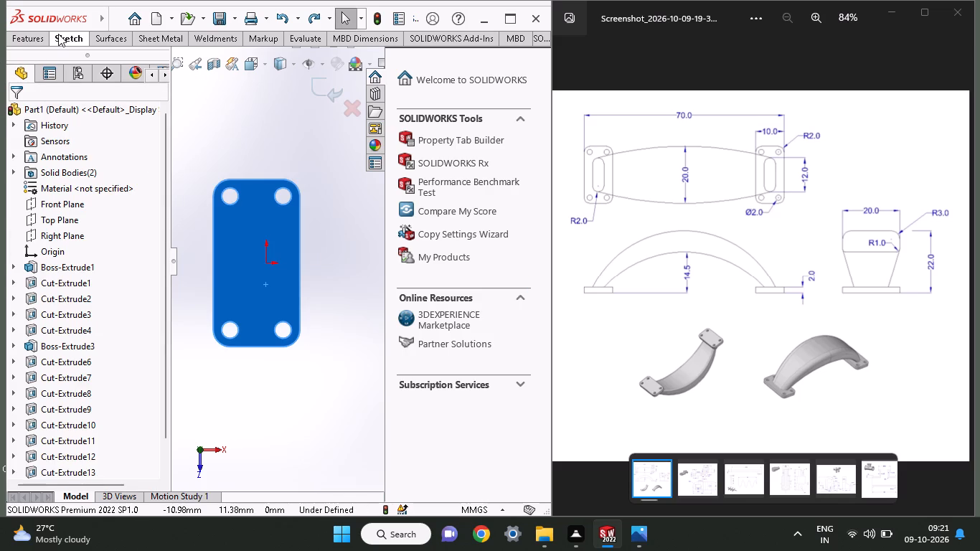
left_click(94, 58)
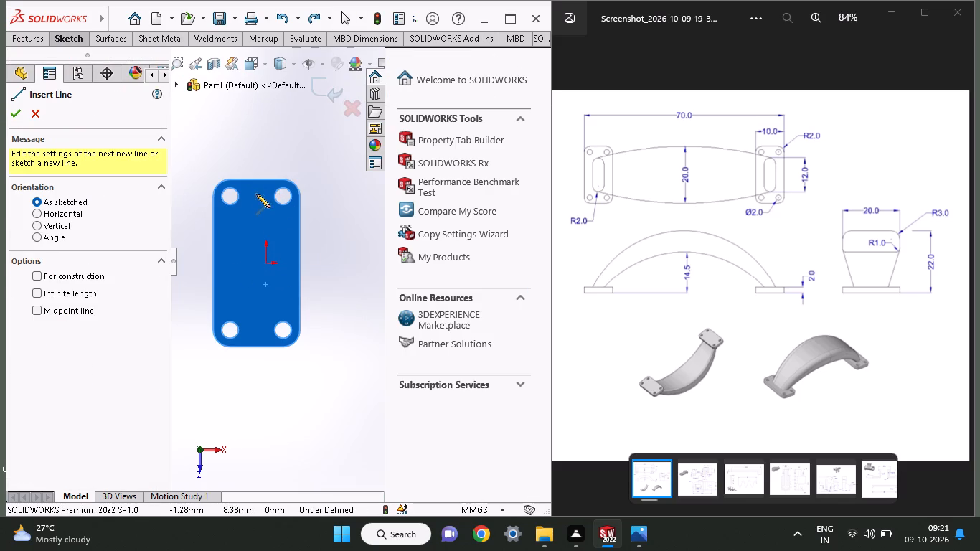
left_click(256, 218)
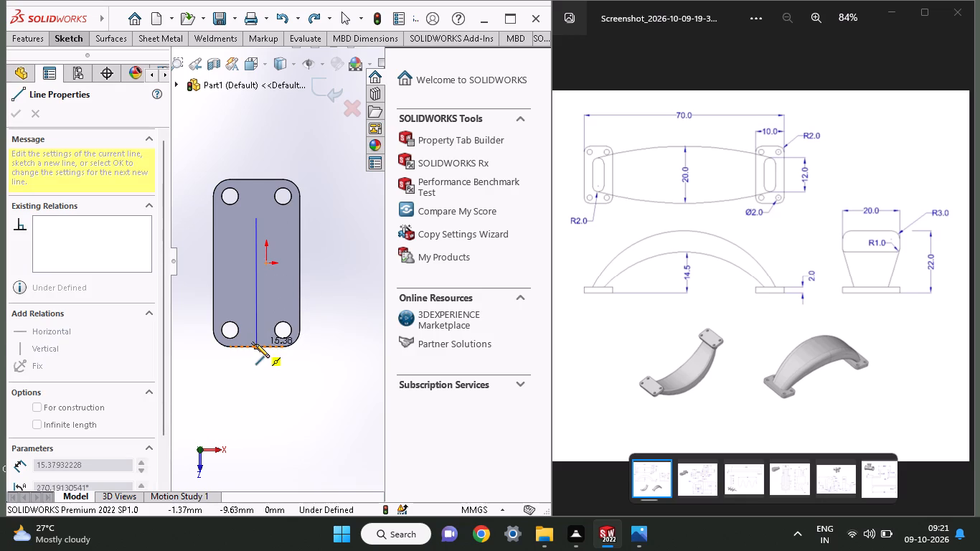
left_click(255, 320)
right_click(227, 259)
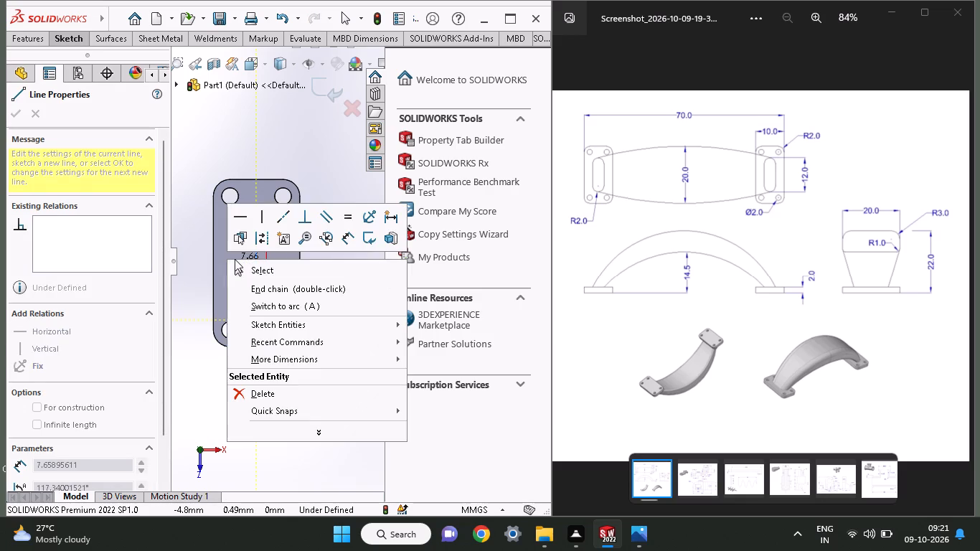
left_click(240, 268)
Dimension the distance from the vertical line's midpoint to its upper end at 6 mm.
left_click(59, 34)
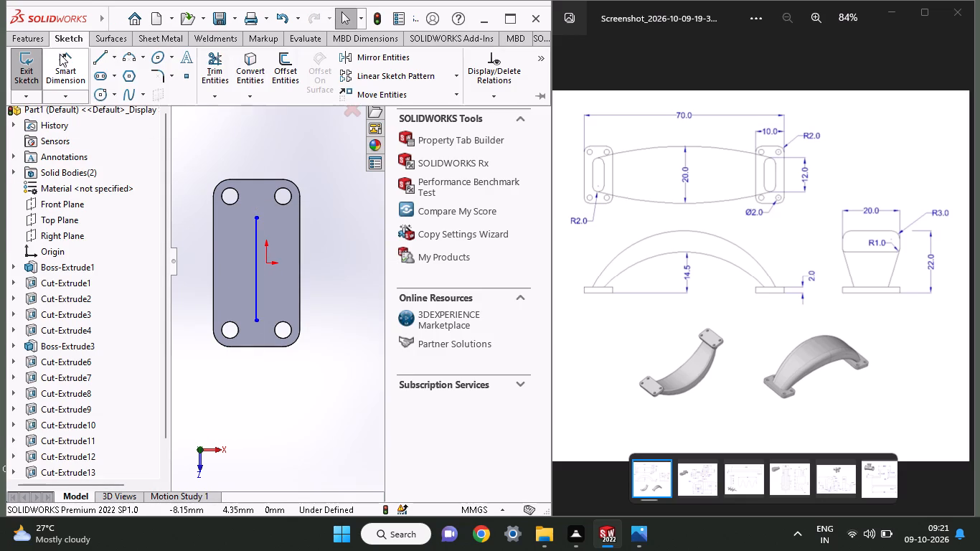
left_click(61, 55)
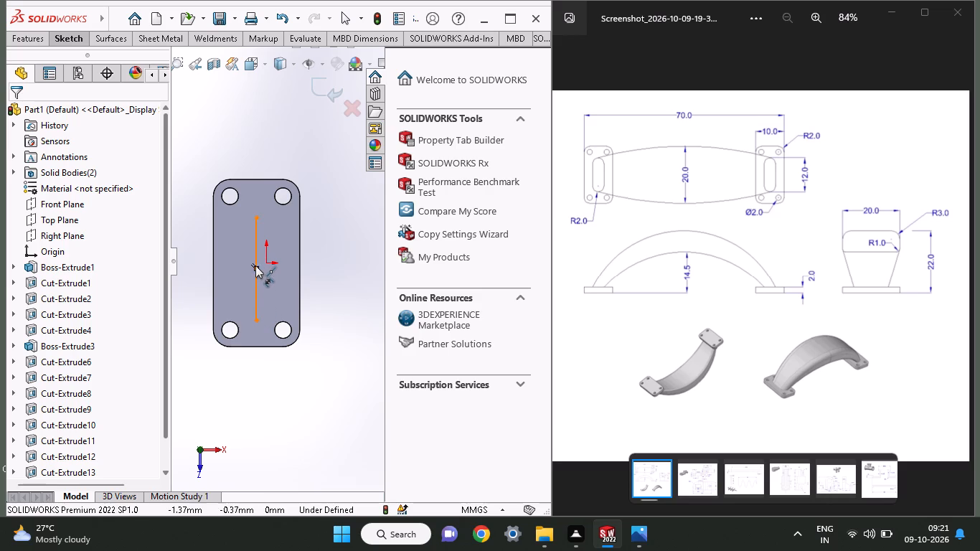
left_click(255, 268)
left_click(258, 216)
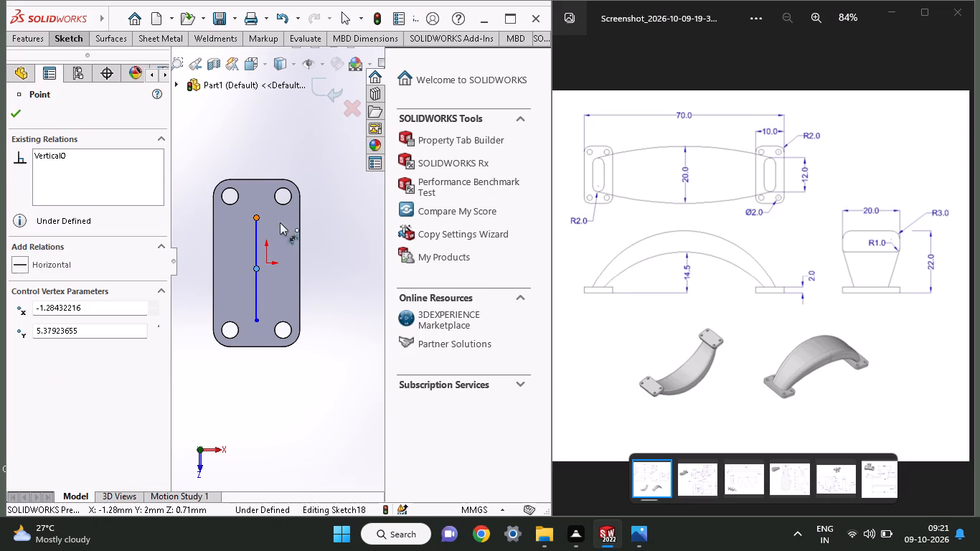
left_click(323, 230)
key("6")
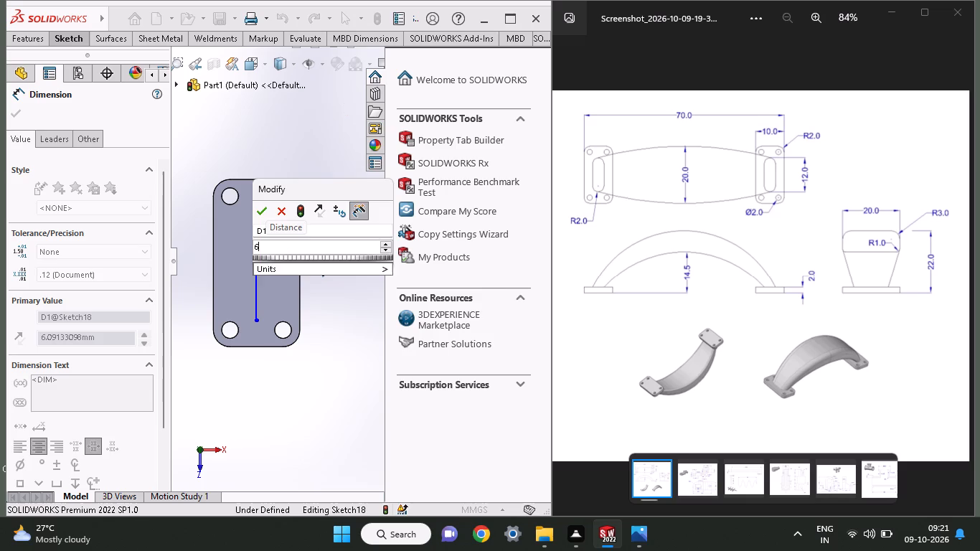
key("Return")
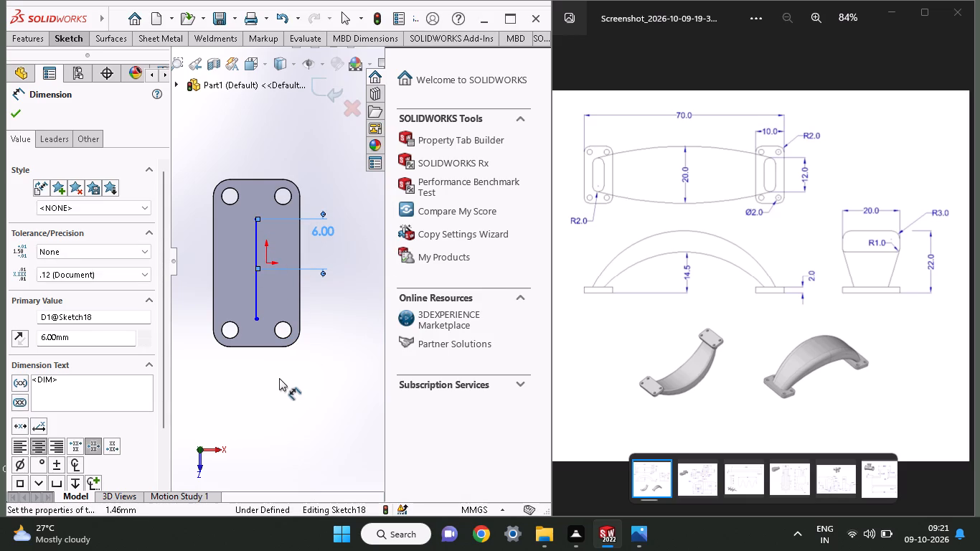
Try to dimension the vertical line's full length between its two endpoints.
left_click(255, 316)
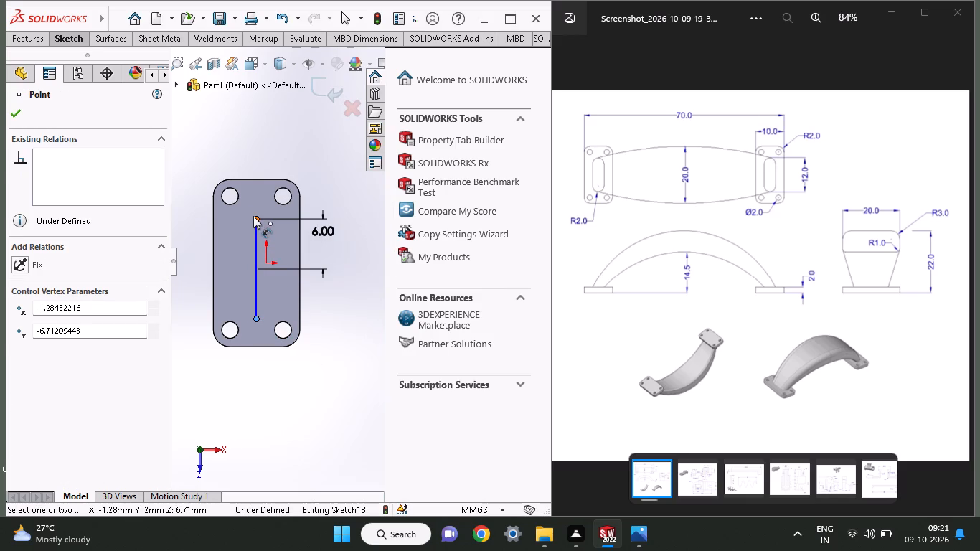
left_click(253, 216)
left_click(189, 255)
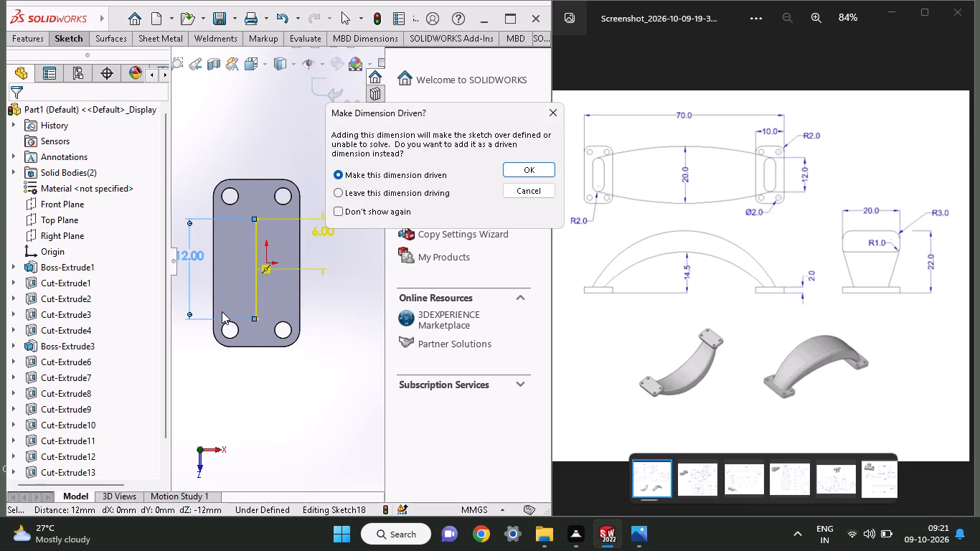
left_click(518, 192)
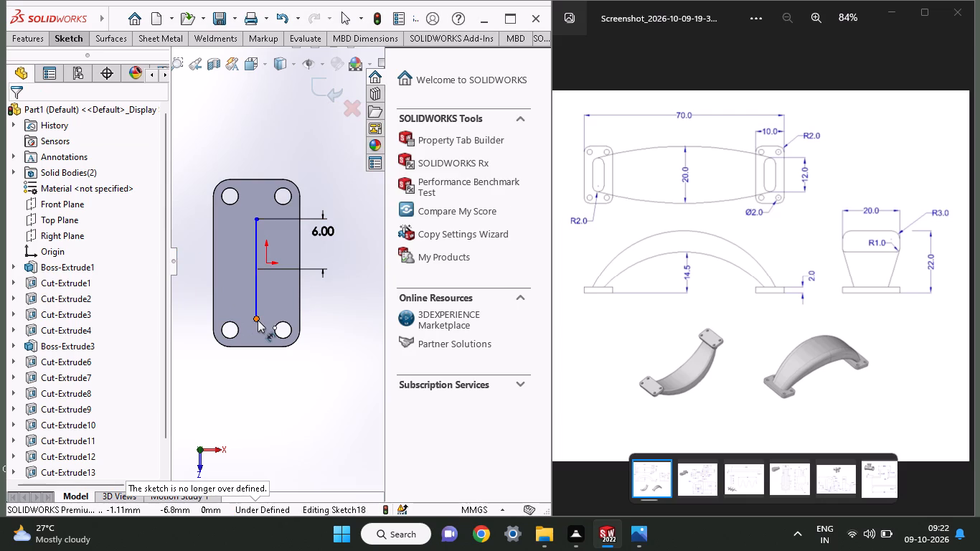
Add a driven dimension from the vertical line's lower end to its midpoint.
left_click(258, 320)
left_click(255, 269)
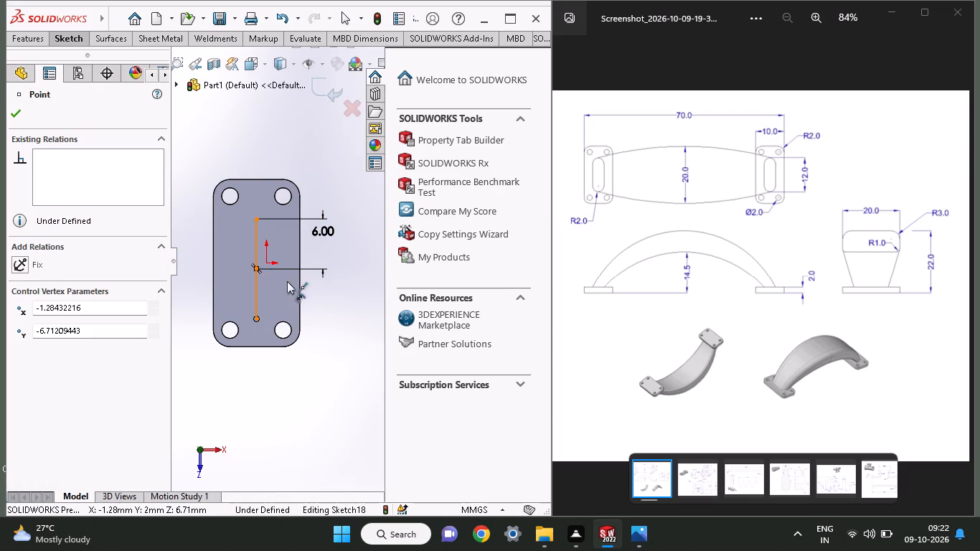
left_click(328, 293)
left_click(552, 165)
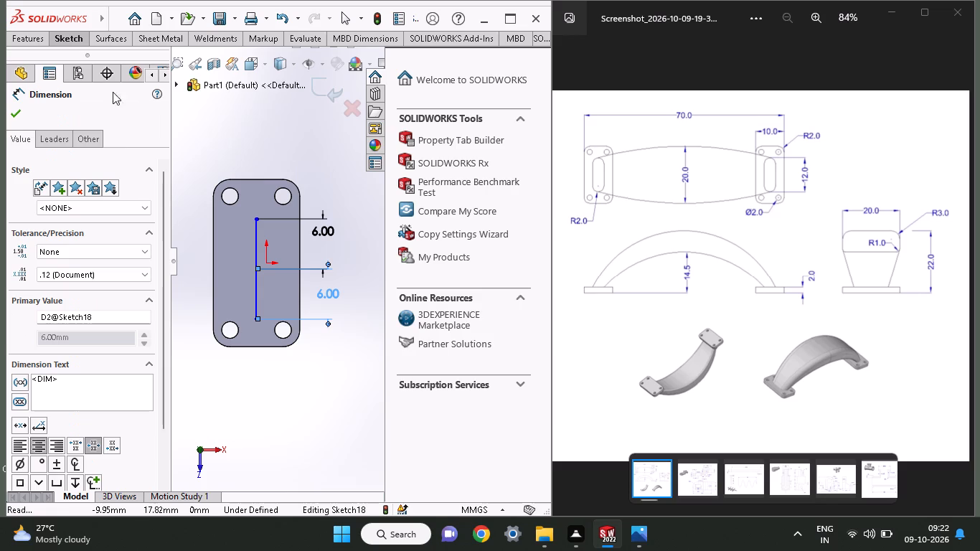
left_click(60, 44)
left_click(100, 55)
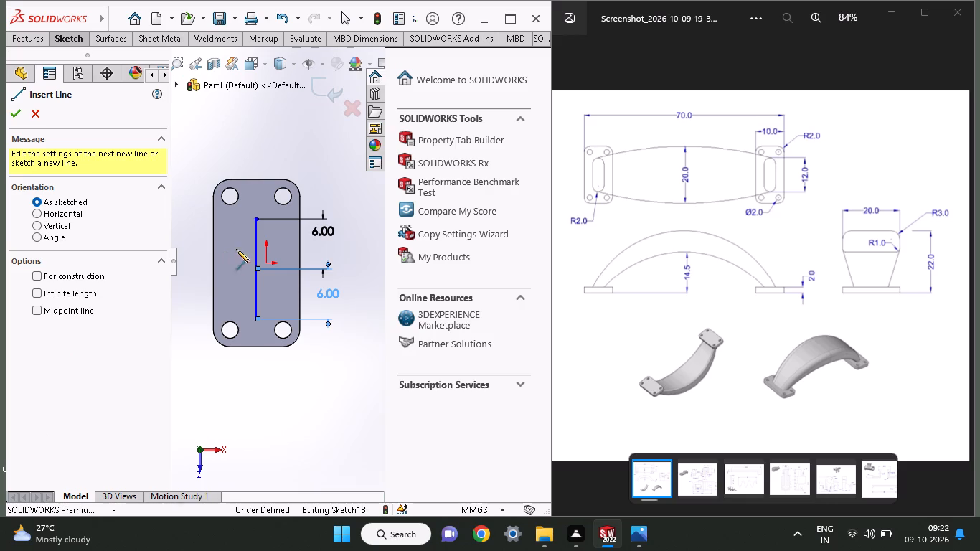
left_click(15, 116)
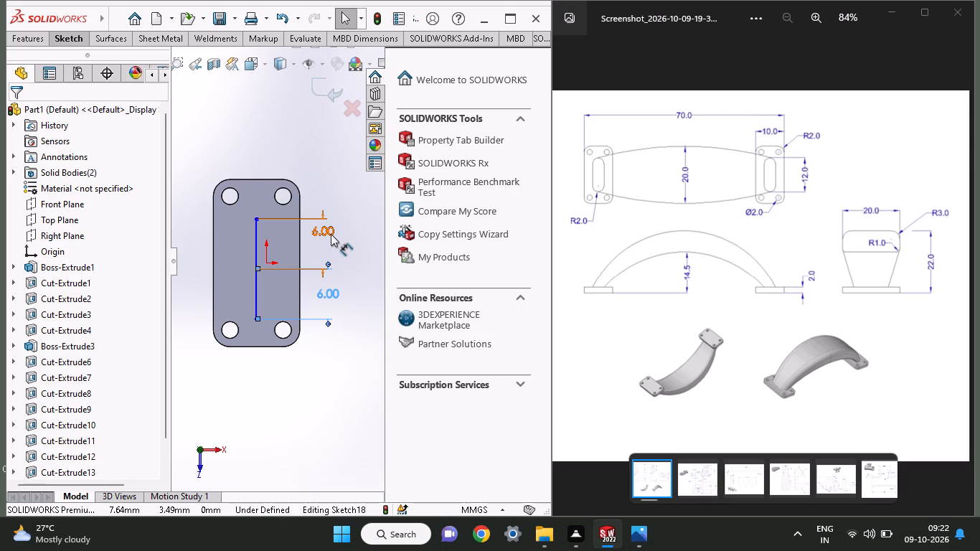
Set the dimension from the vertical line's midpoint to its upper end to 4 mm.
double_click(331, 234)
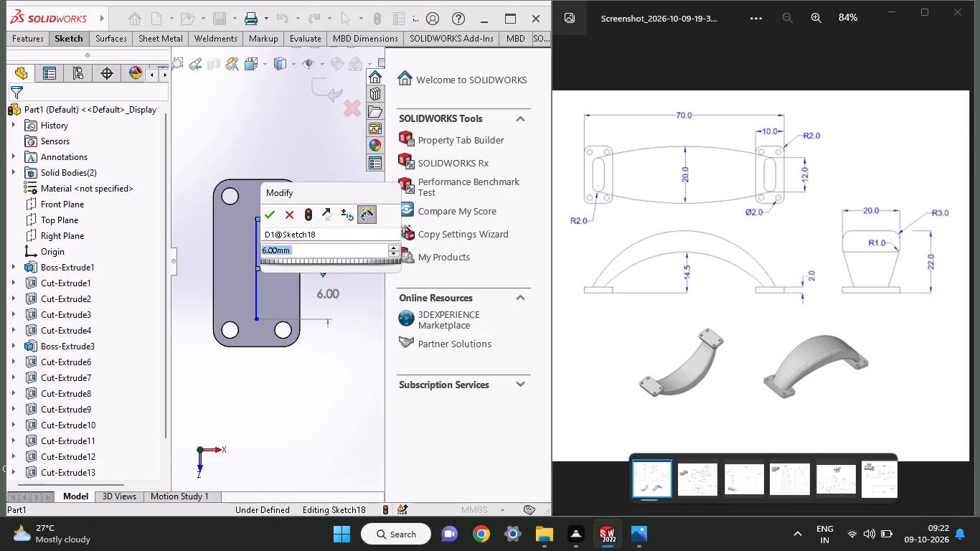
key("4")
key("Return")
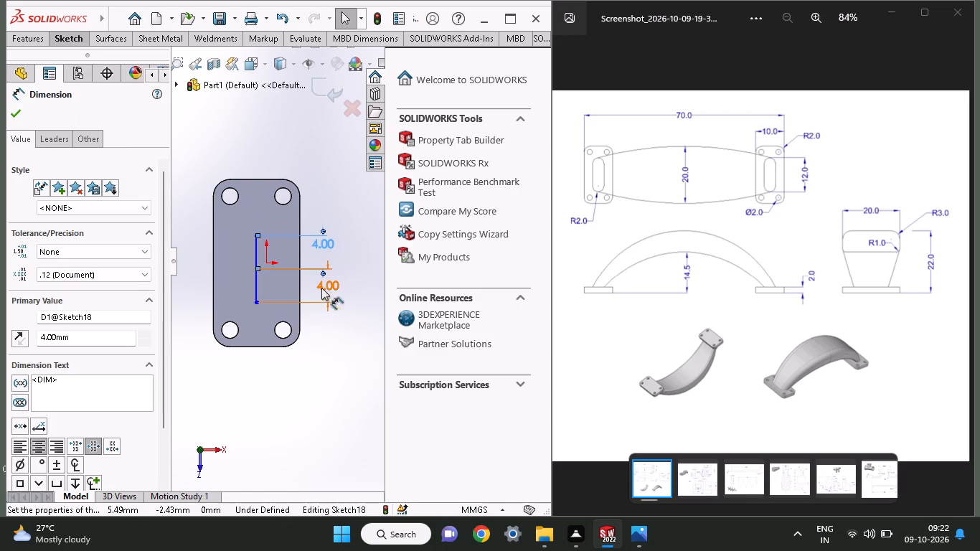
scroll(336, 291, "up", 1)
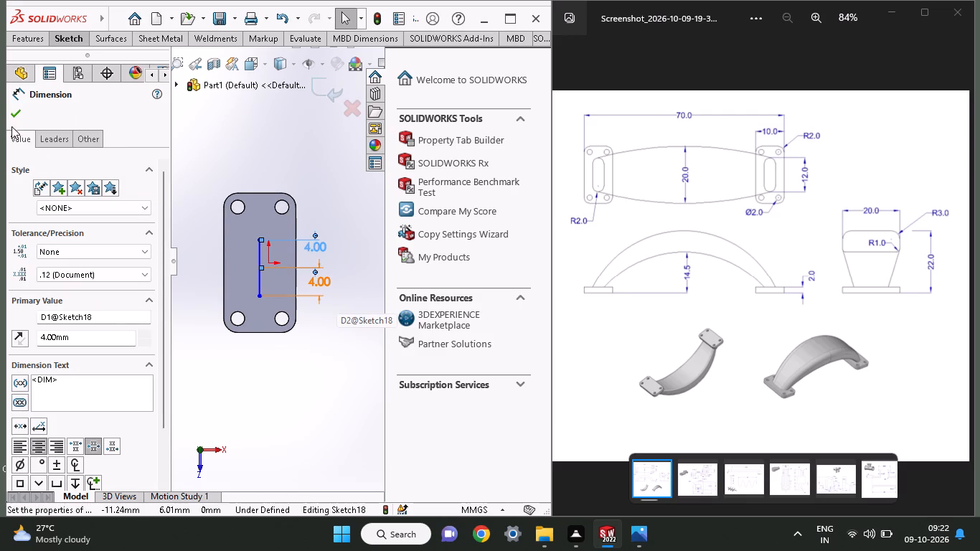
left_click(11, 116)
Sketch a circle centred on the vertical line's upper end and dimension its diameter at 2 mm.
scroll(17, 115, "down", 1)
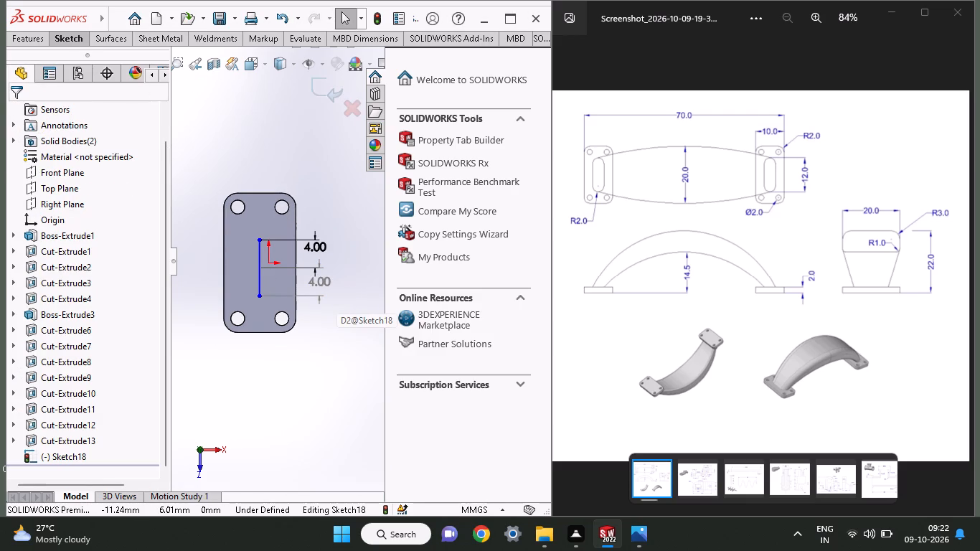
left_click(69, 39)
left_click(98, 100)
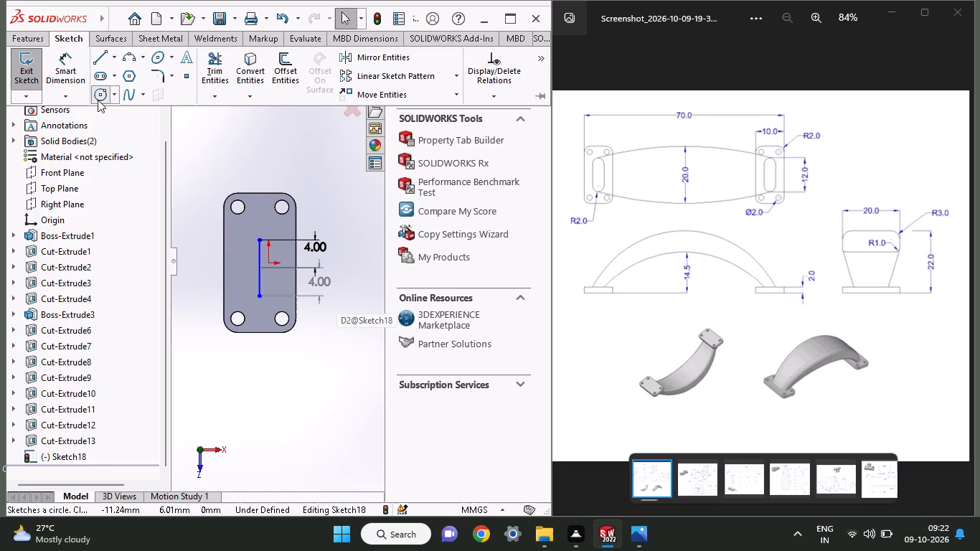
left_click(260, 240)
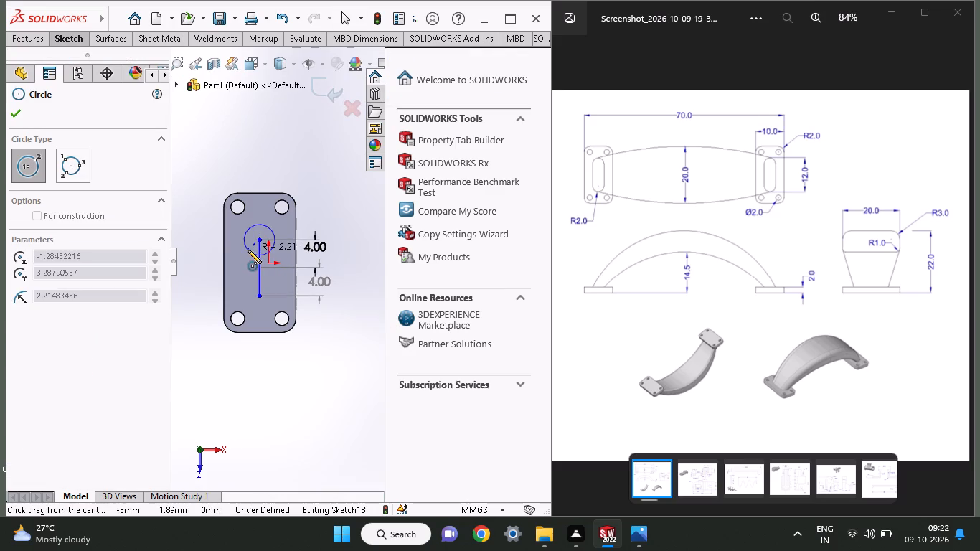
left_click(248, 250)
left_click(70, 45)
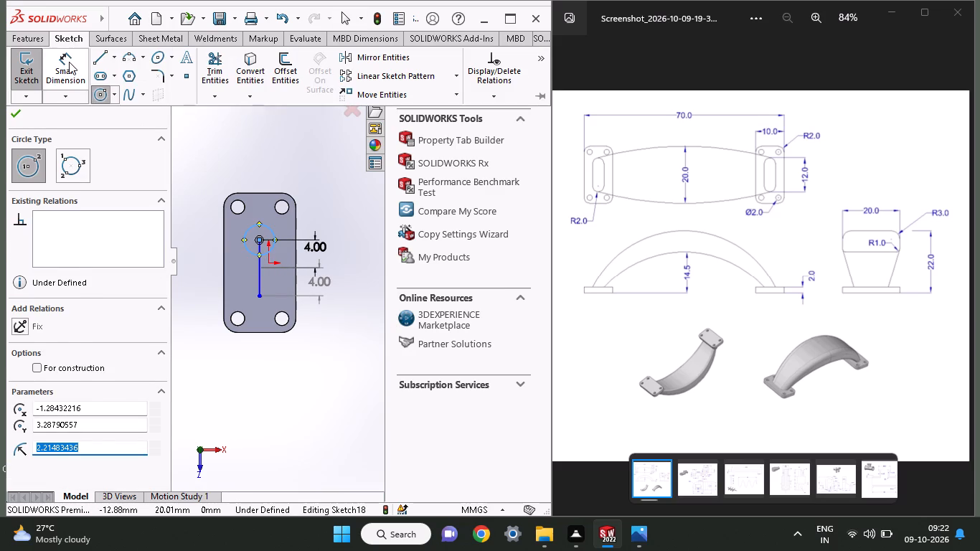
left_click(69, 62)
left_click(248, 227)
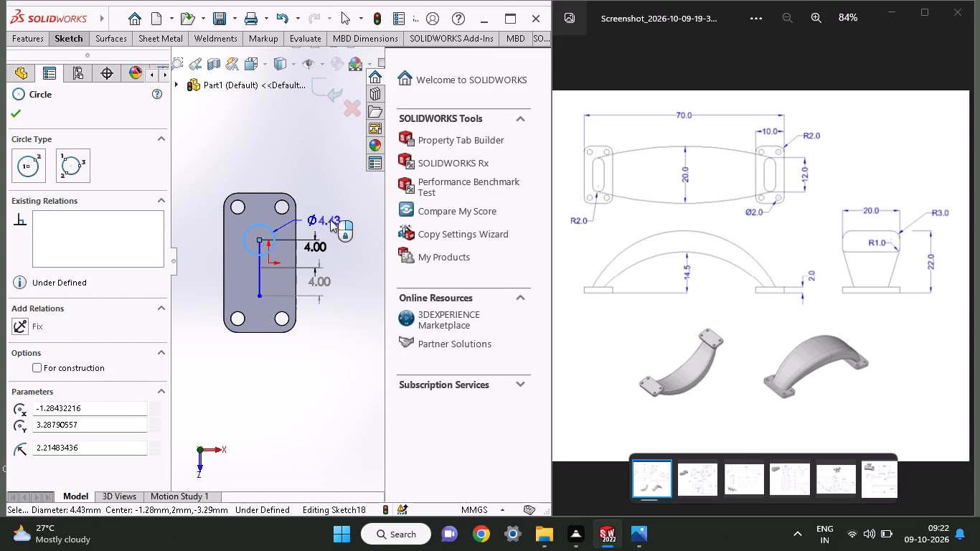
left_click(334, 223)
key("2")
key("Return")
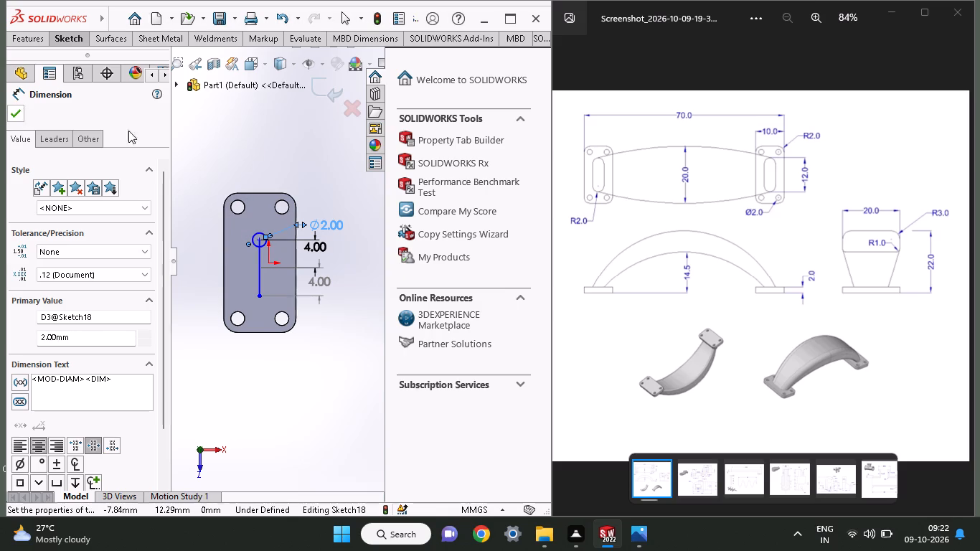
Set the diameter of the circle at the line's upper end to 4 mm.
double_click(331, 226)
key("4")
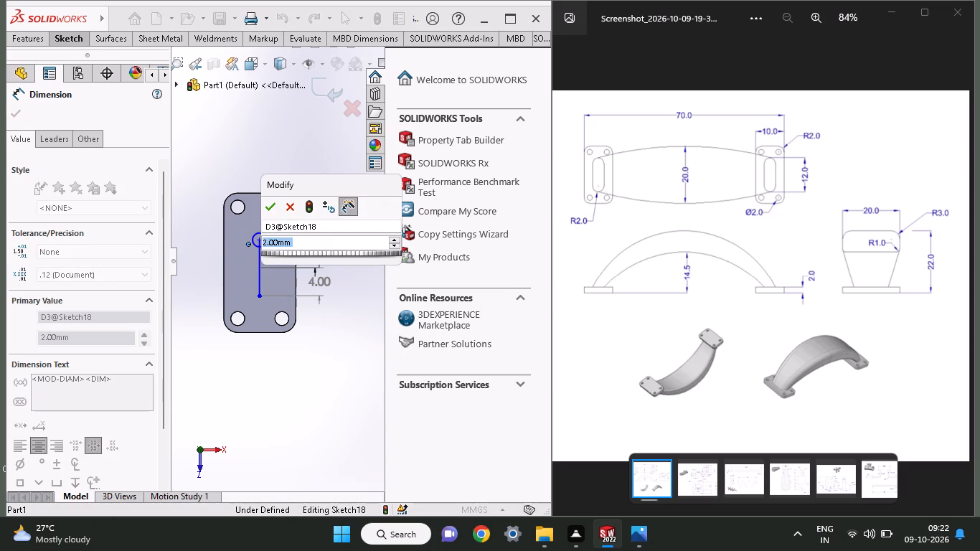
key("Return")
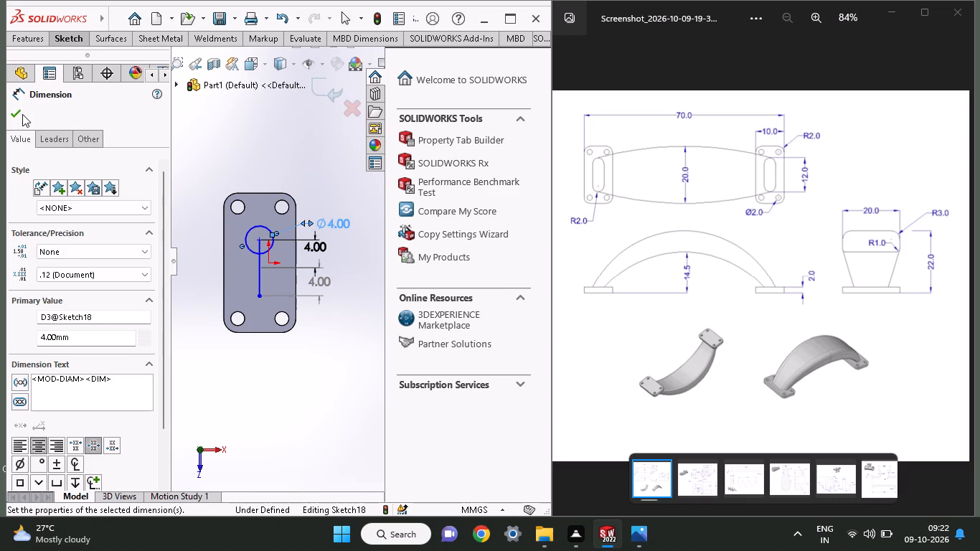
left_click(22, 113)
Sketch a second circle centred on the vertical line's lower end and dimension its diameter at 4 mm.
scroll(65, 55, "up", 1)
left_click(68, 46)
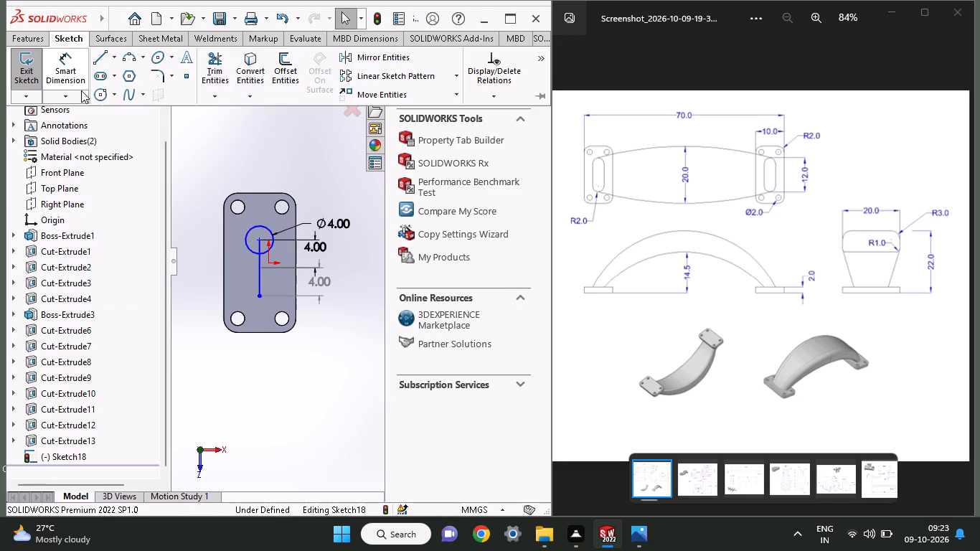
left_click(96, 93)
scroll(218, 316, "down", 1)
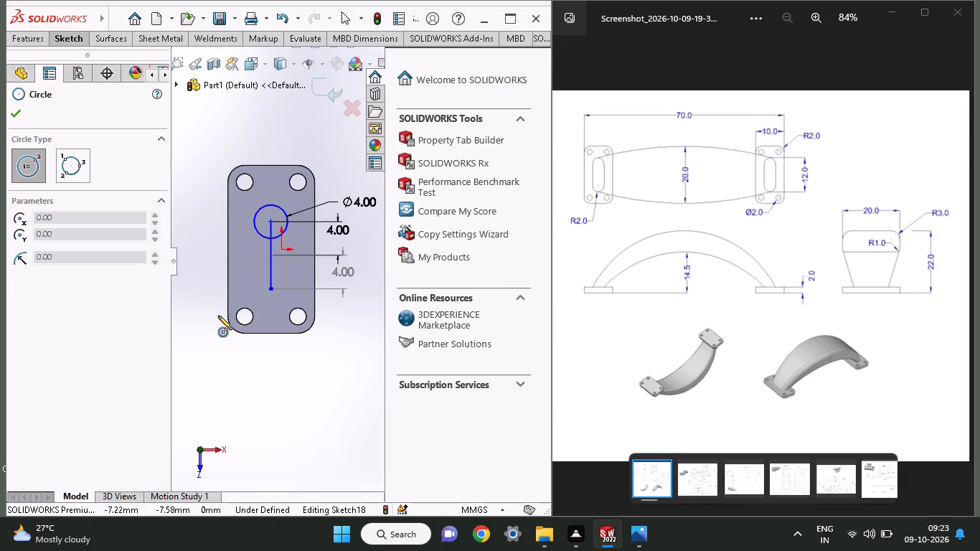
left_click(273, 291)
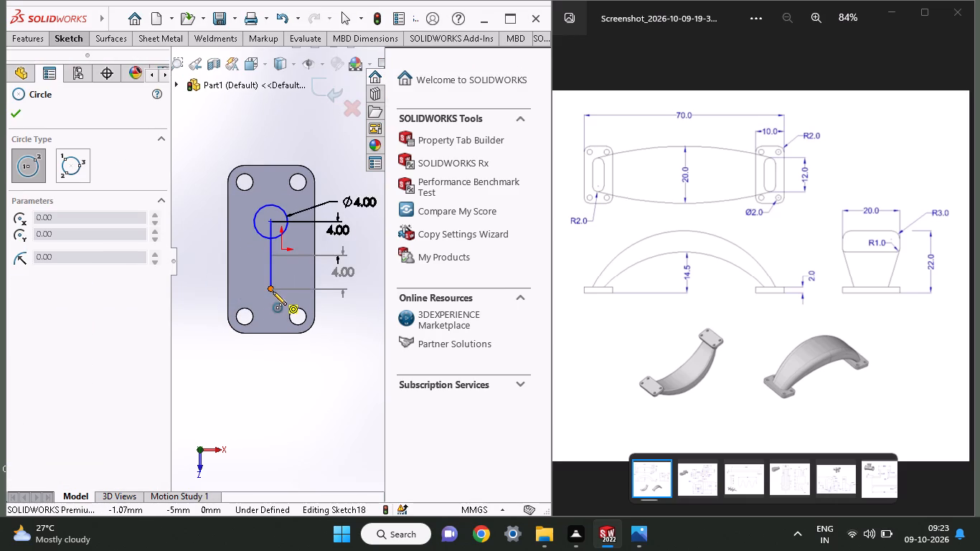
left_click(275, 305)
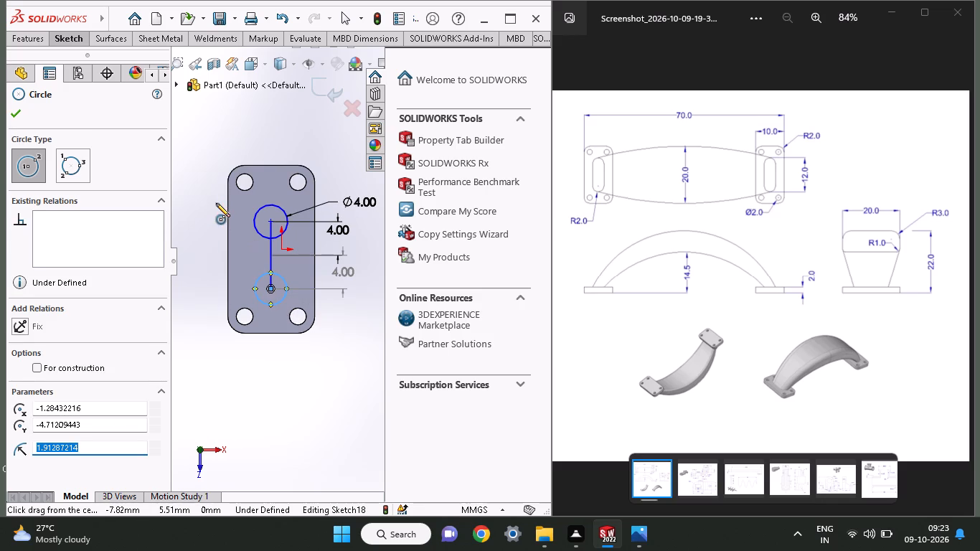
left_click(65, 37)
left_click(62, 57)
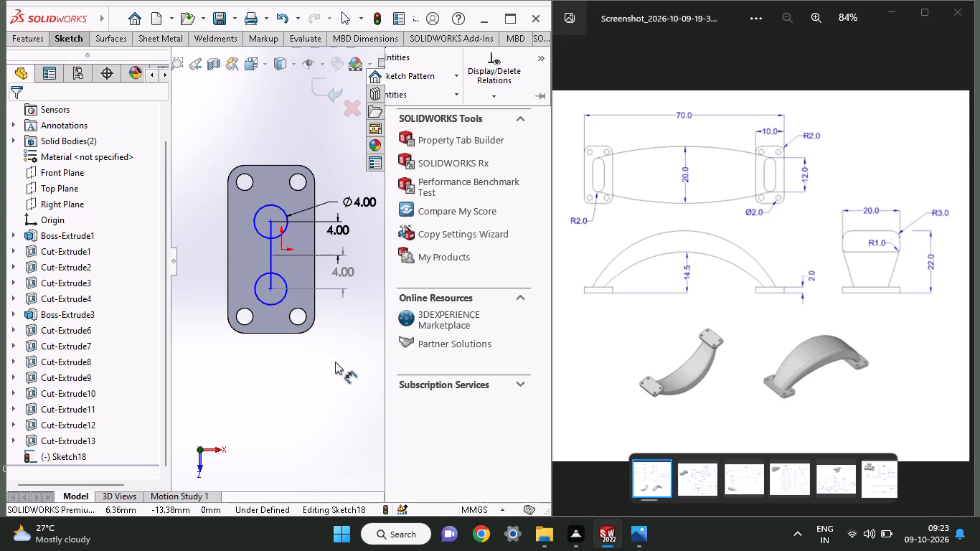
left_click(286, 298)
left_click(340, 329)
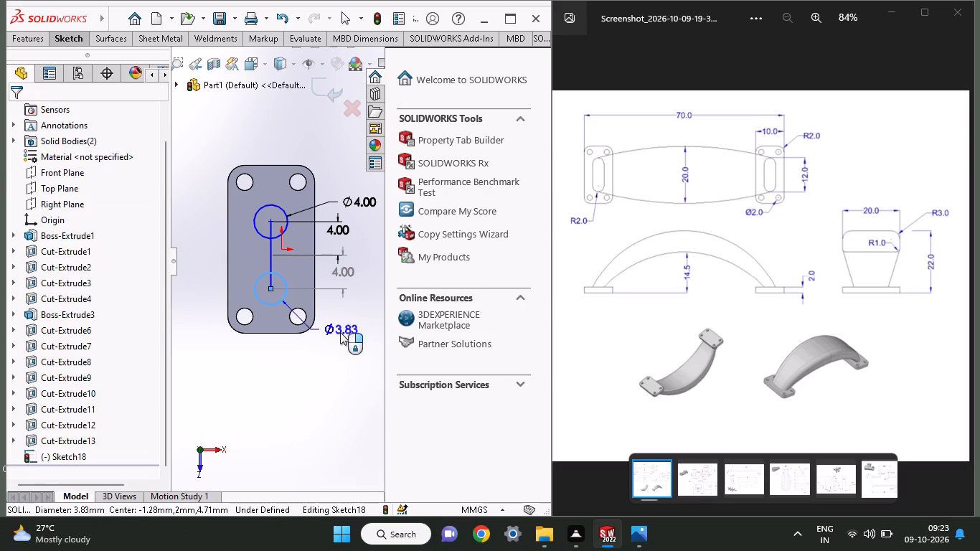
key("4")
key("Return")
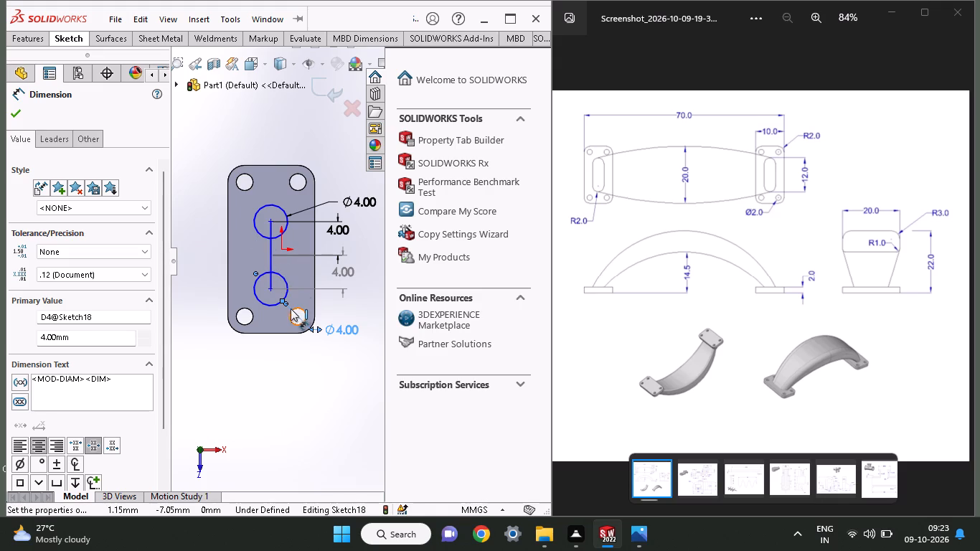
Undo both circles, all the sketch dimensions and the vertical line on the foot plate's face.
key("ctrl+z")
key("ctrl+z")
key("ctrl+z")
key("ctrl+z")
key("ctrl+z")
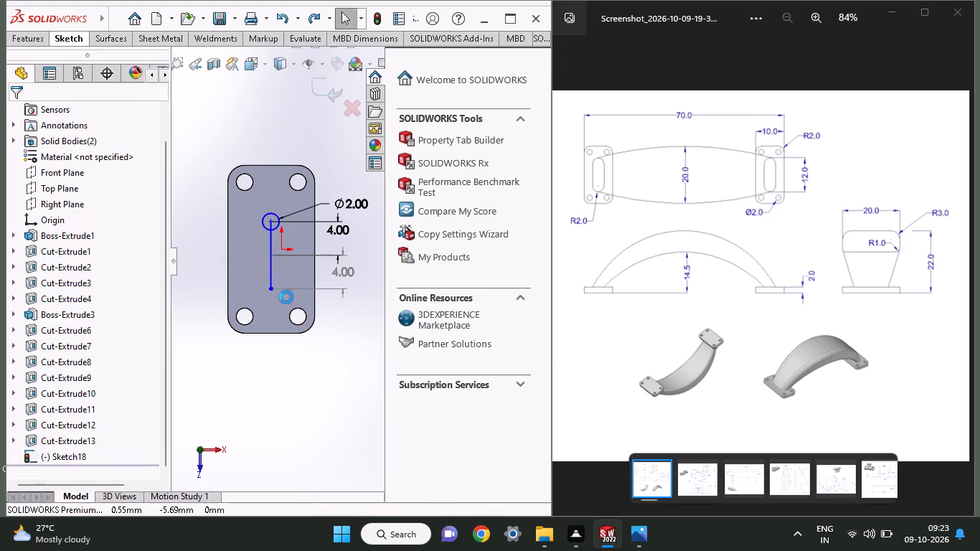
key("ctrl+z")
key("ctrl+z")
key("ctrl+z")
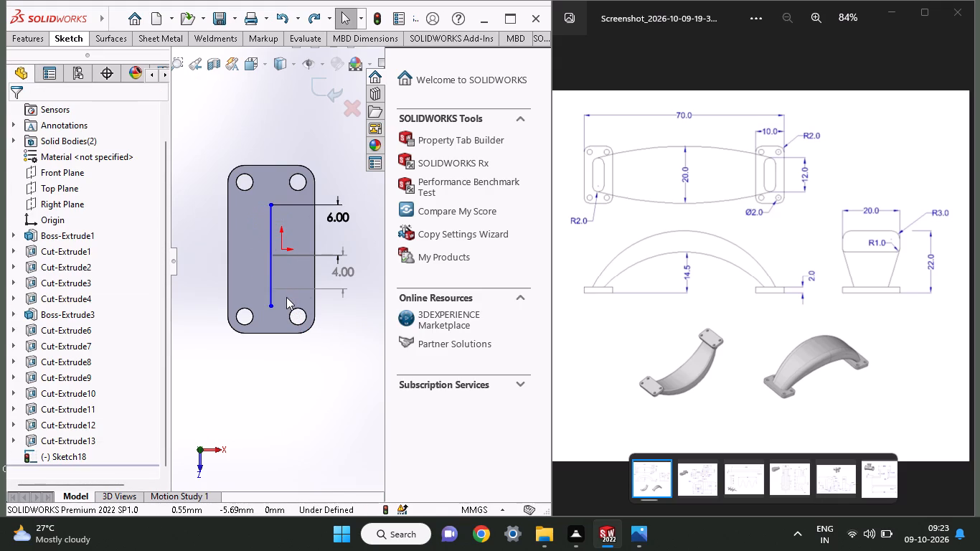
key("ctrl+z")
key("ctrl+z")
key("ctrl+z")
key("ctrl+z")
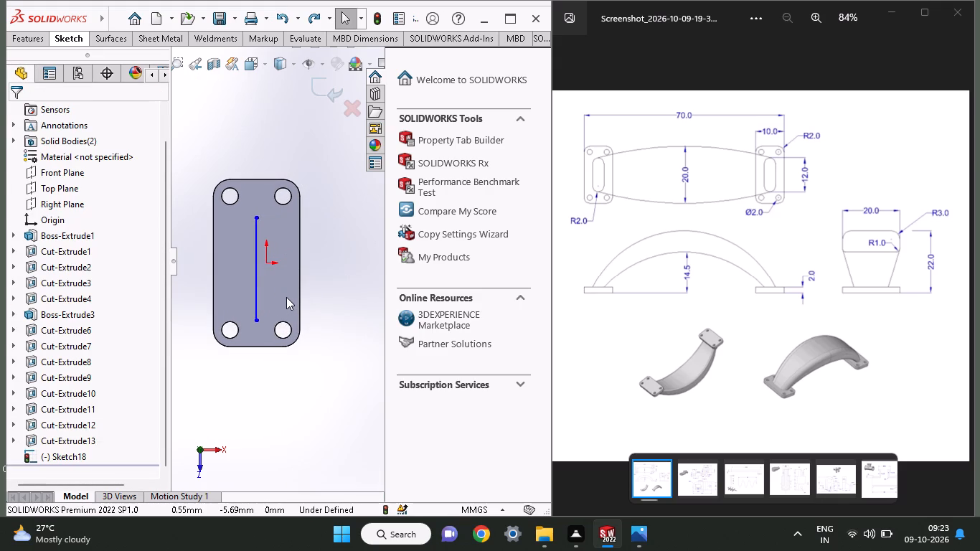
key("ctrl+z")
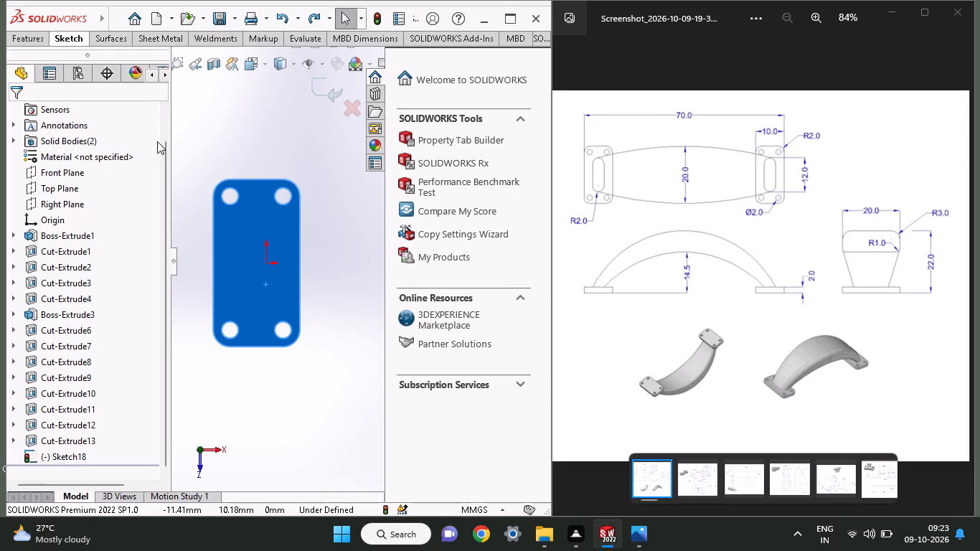
Sketch a circle on the upper half of the foot plate's face and dimension its diameter at 4 mm.
left_click(65, 36)
left_click(105, 97)
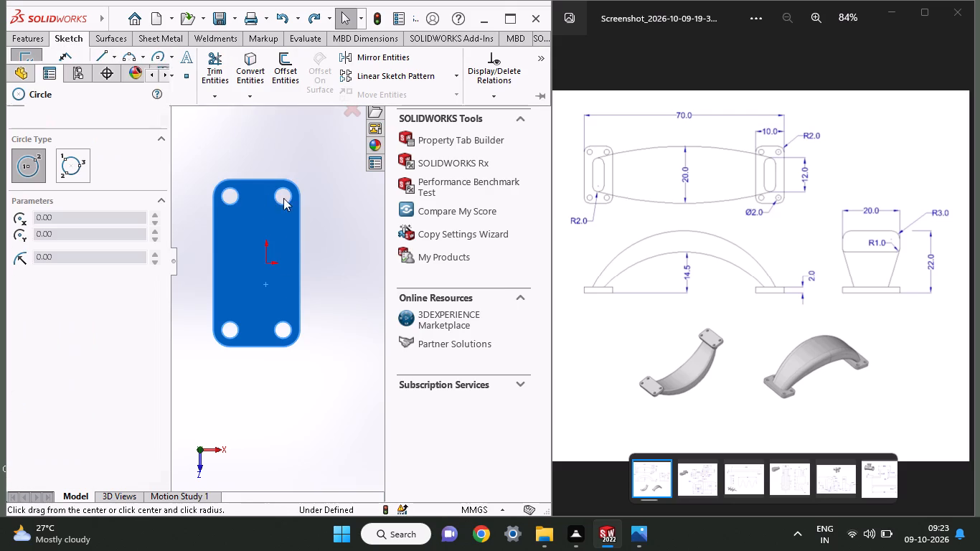
left_click(256, 227)
left_click(265, 233)
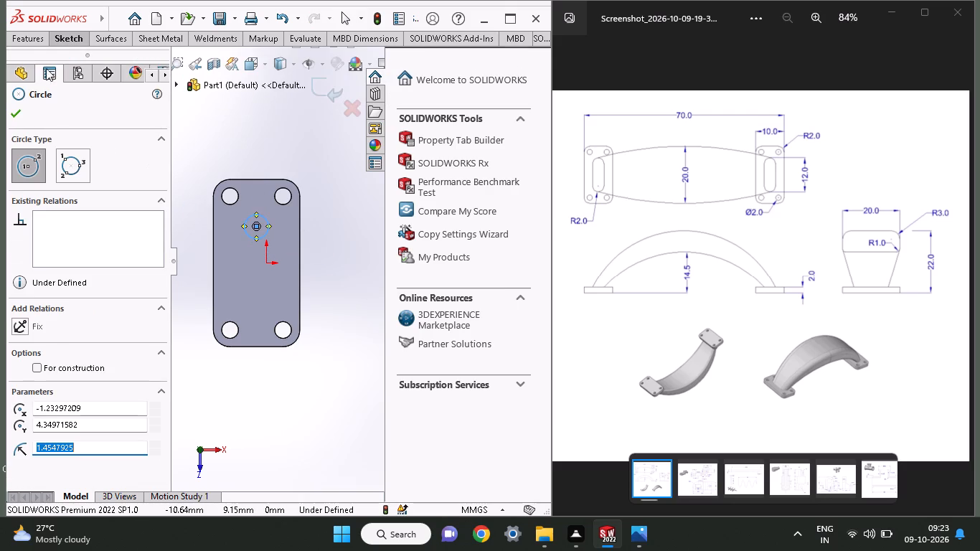
left_click(57, 42)
left_click(65, 63)
left_click(248, 237)
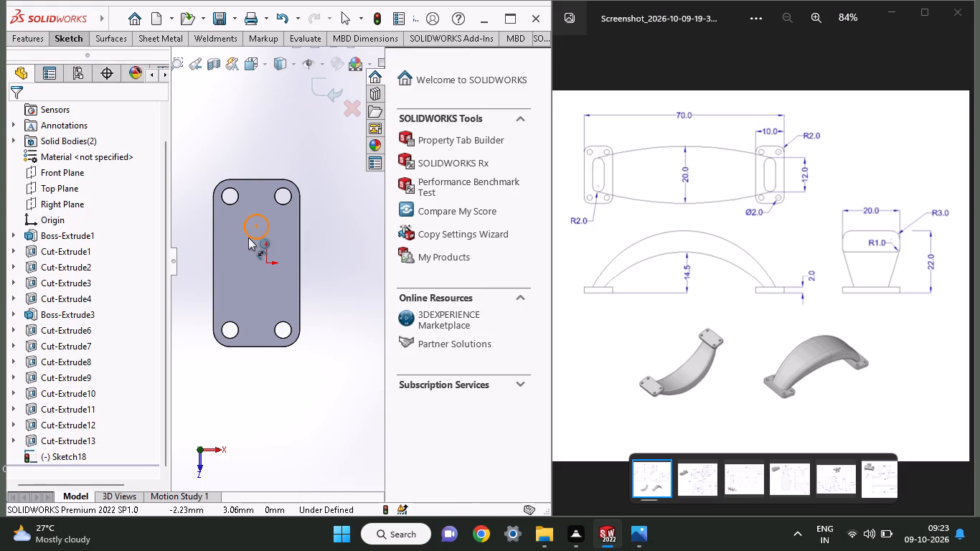
left_click_drag(336, 218, 336, 227)
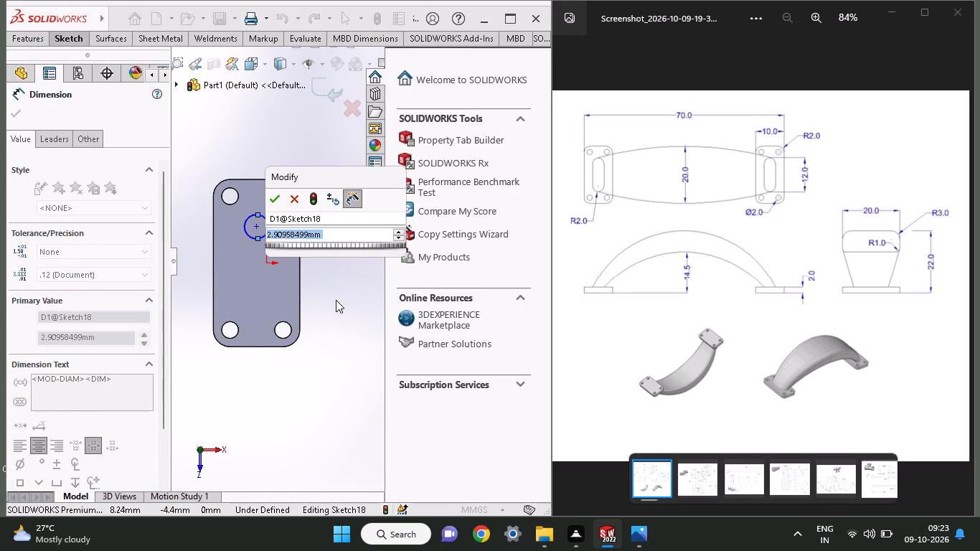
key("4")
key("Return")
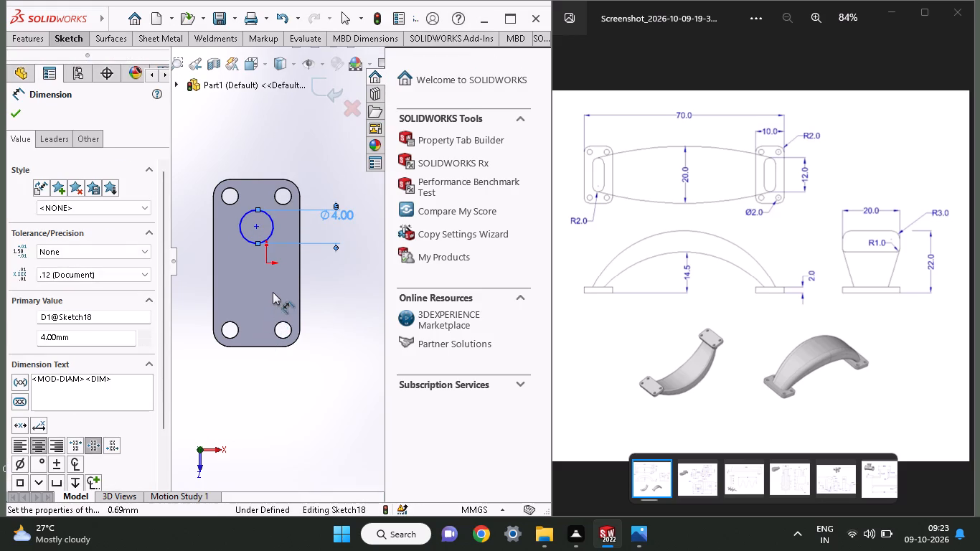
Sketch a vertical line about 11.8 mm long running down from the top of the 4 mm circle.
left_click(68, 36)
left_click(102, 60)
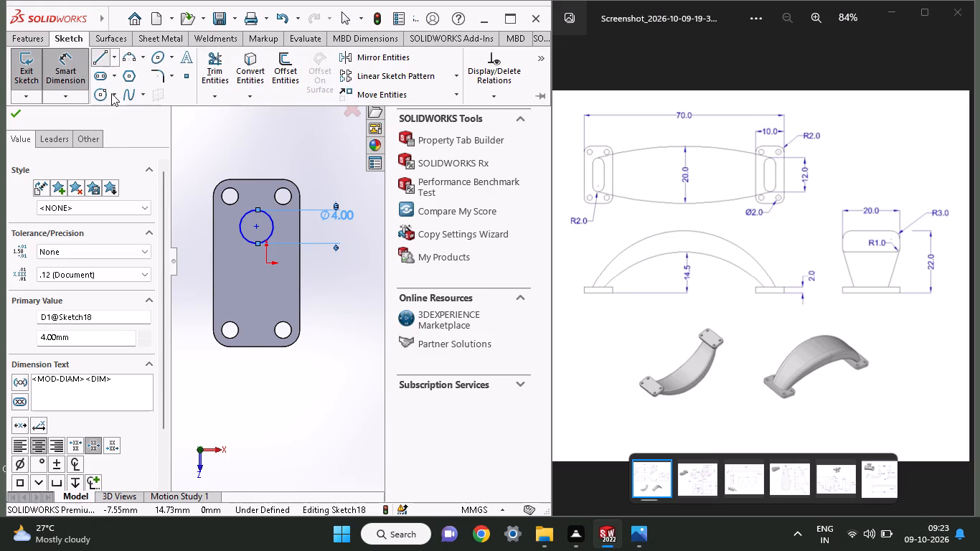
left_click(255, 210)
left_click(256, 309)
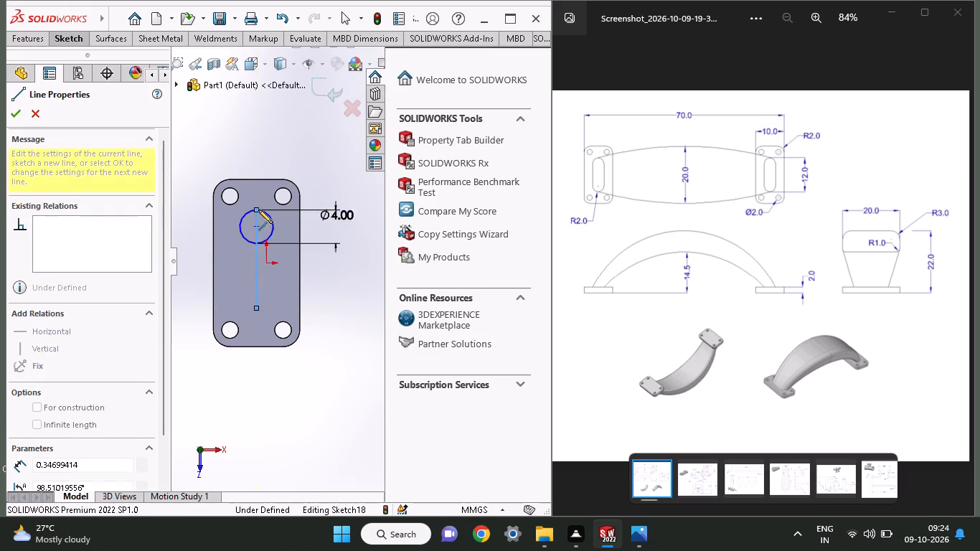
right_click(275, 131)
left_click(293, 149)
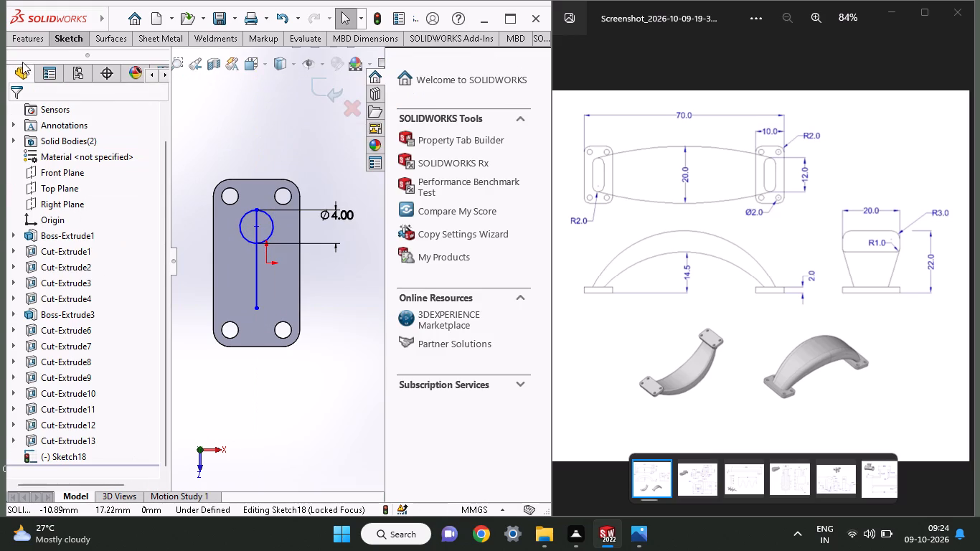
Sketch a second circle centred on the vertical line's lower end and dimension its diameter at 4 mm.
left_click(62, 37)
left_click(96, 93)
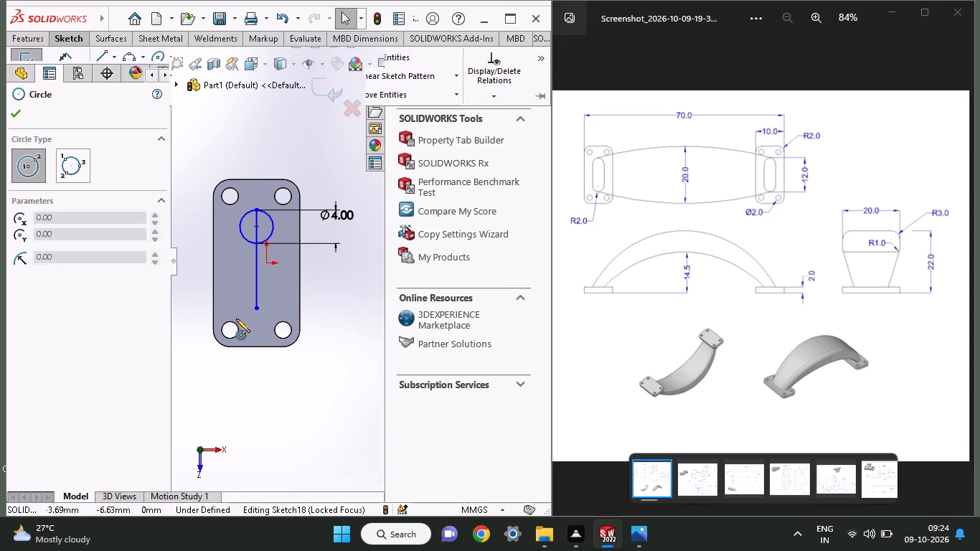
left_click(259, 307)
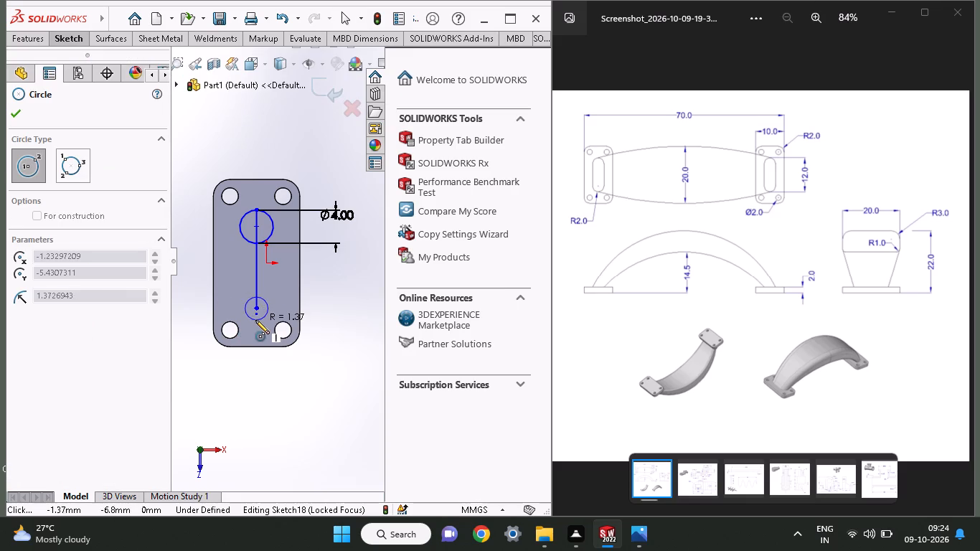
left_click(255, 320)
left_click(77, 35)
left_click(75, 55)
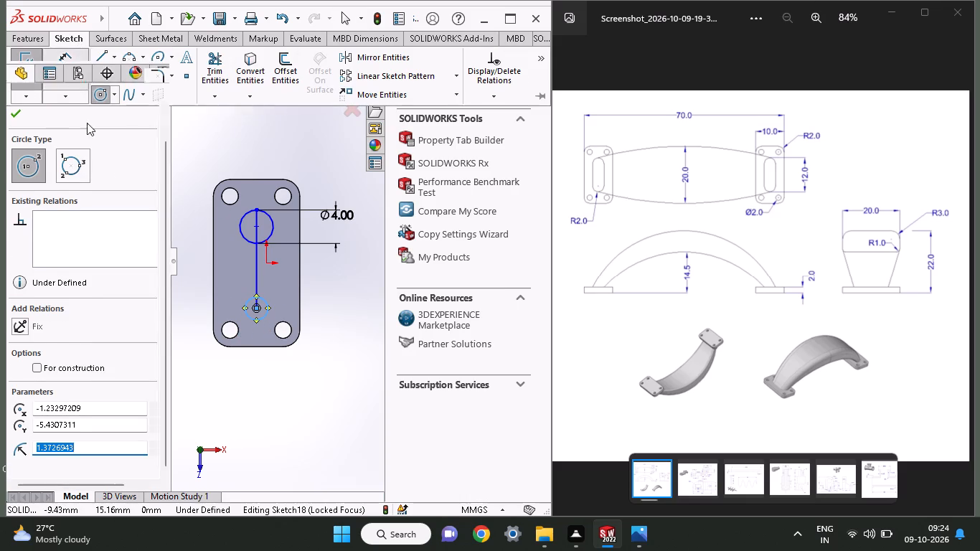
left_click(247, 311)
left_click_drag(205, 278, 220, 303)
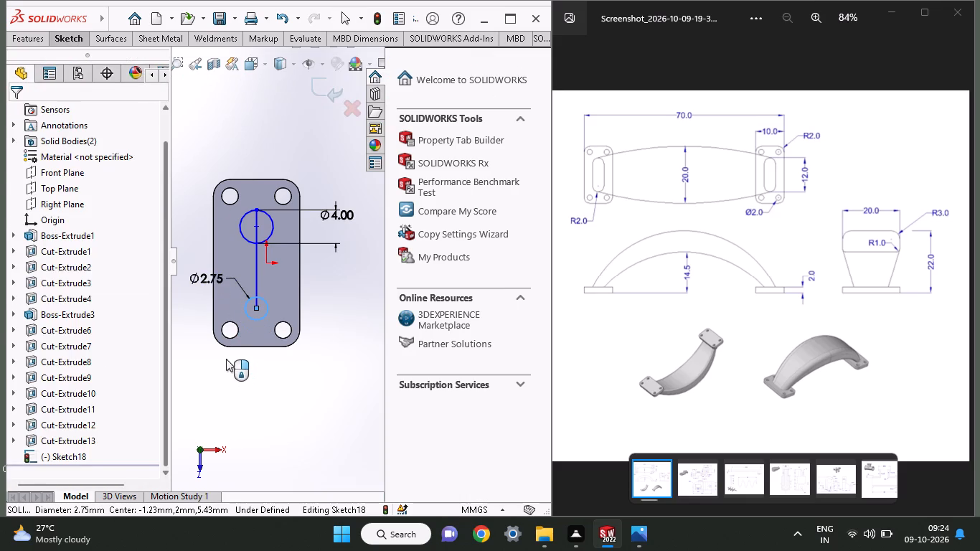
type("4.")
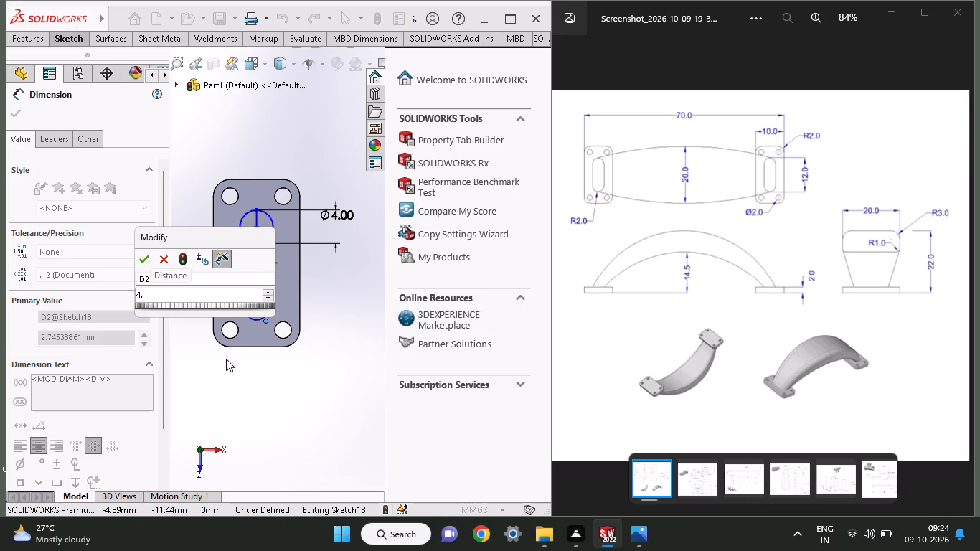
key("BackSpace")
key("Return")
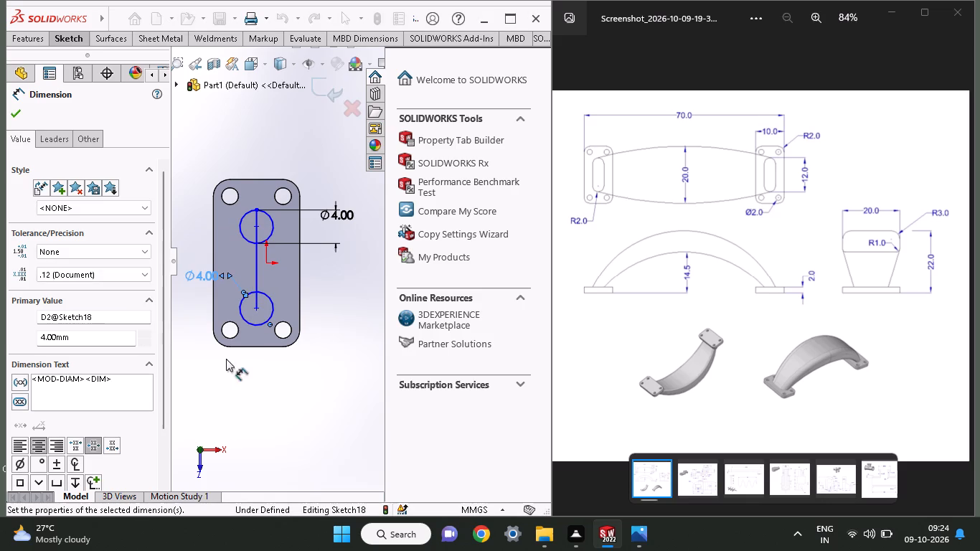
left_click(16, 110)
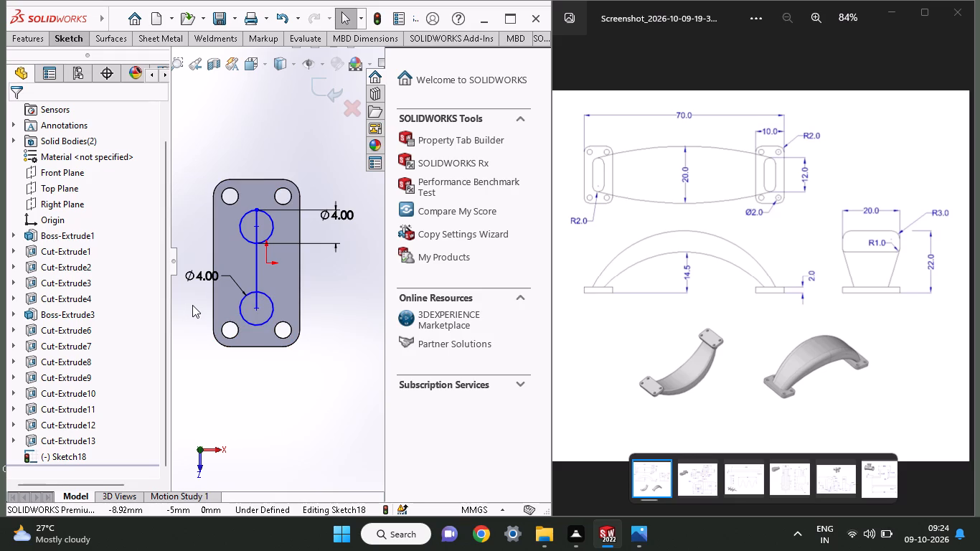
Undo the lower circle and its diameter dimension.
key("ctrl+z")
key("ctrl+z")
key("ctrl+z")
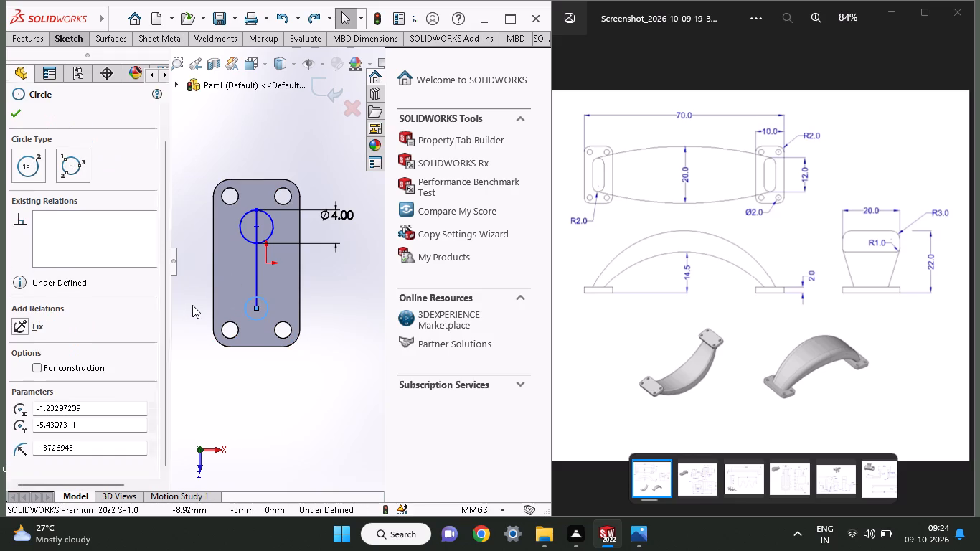
Sketch a circle centred on the vertical line's lower end and set its diameter to 4 mm.
left_click(68, 41)
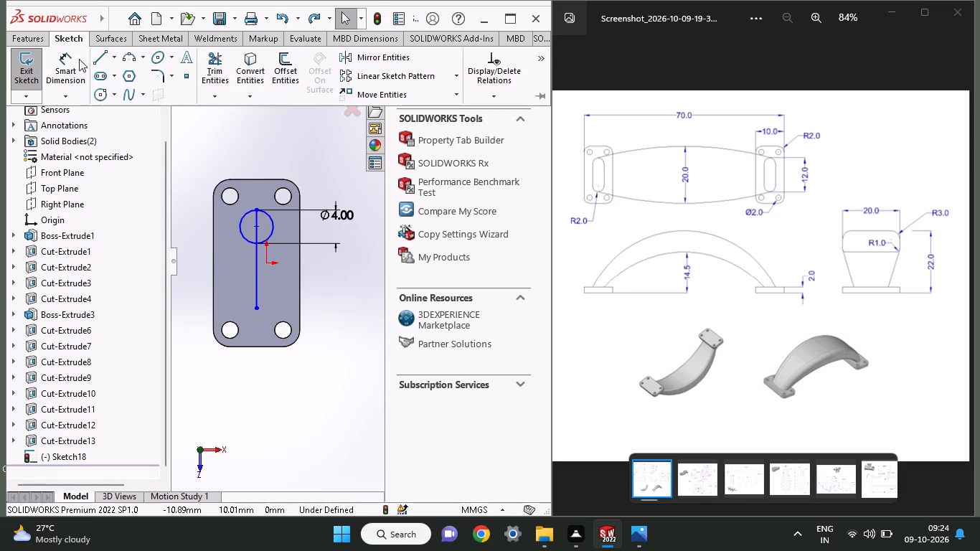
left_click(96, 88)
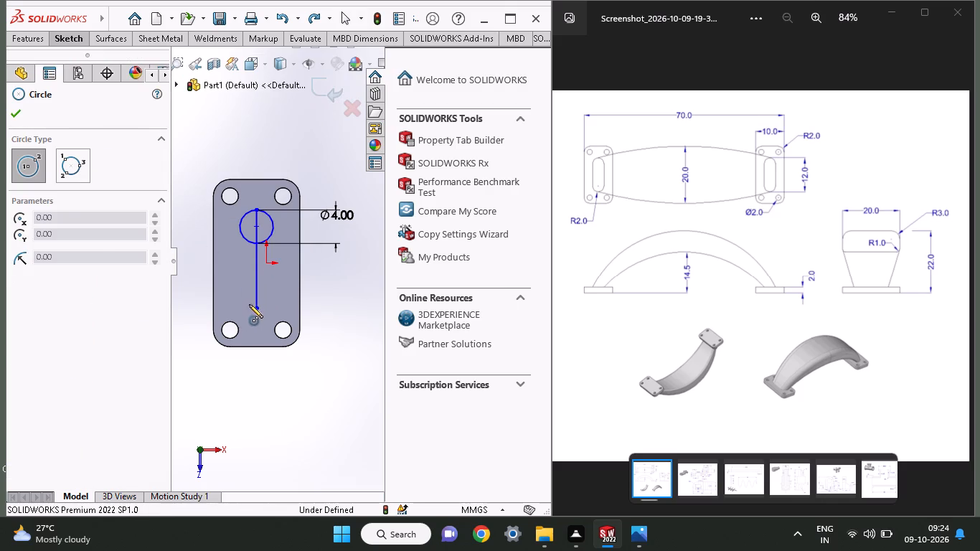
left_click(257, 309)
left_click(265, 326)
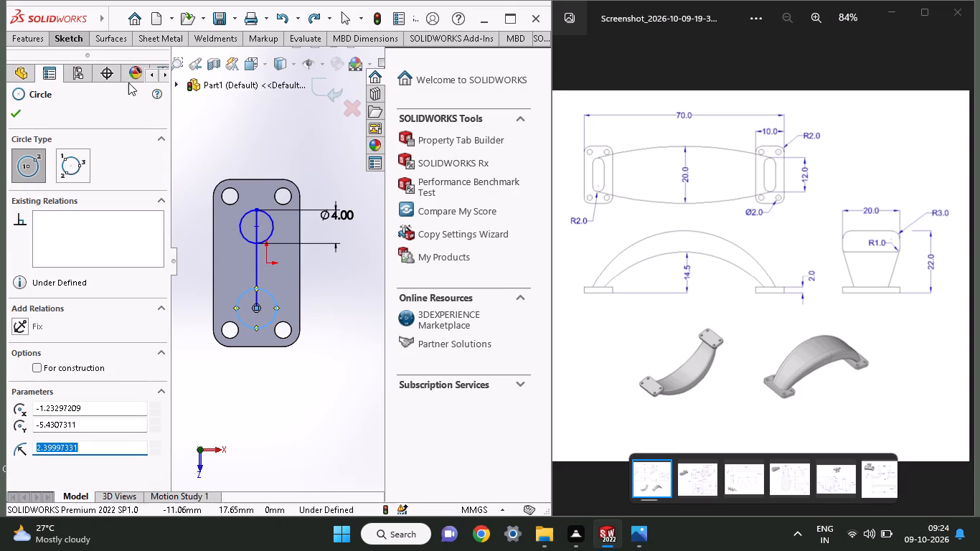
left_click(67, 42)
left_click(68, 57)
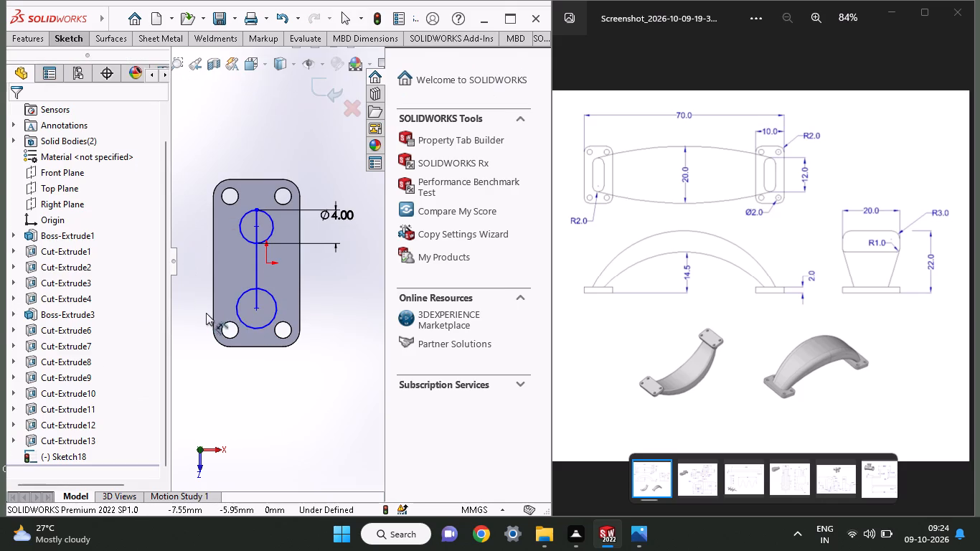
left_click(237, 308)
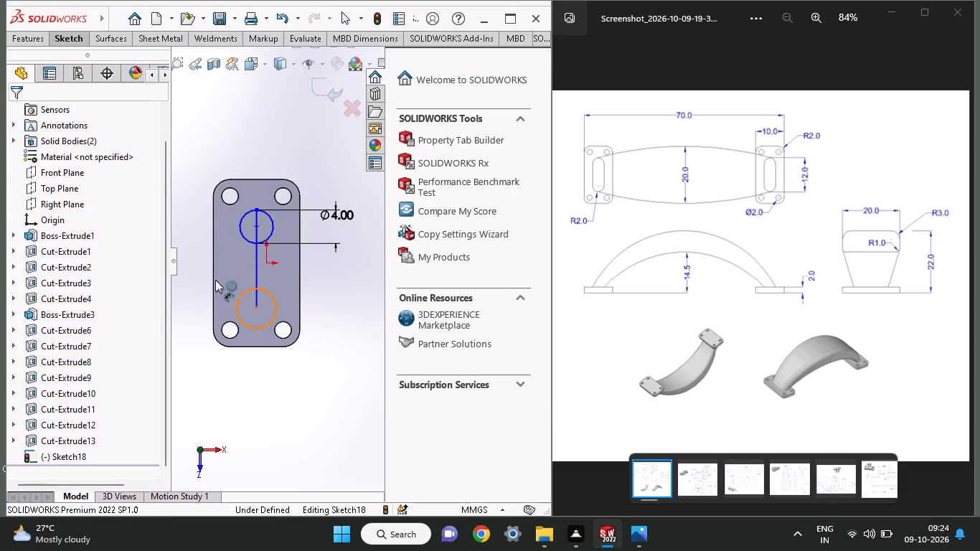
left_click(187, 268)
key("4")
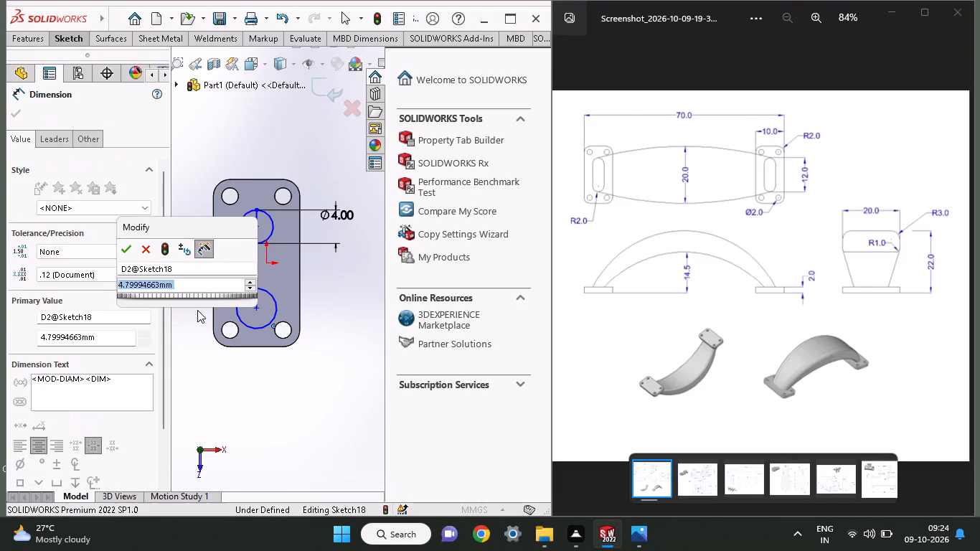
key("Return")
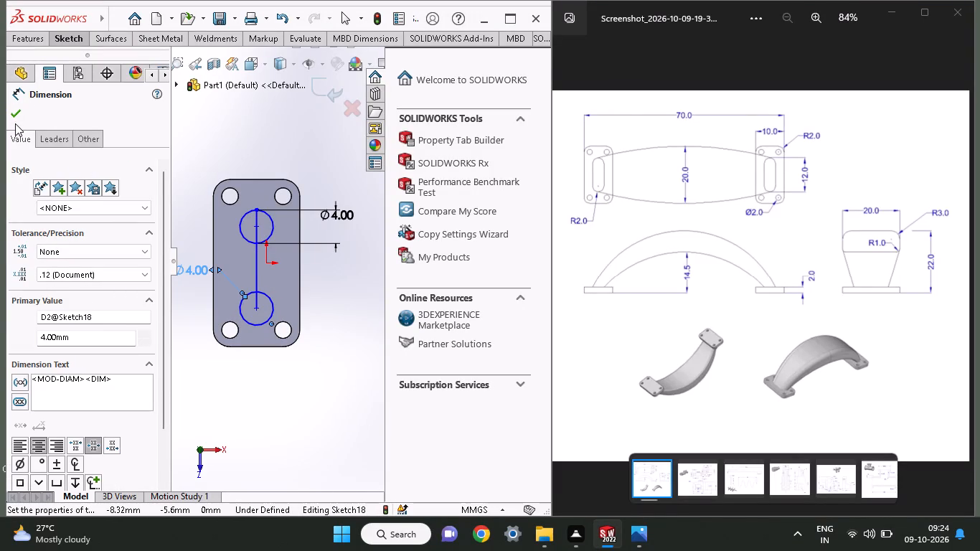
left_click(16, 119)
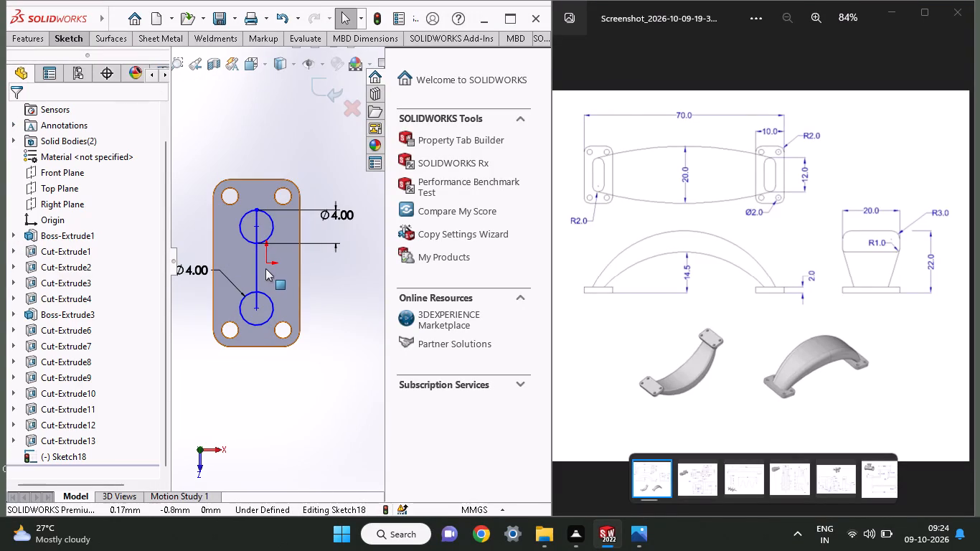
Delete the vertical line between the two circles.
left_click(255, 264)
right_click(255, 264)
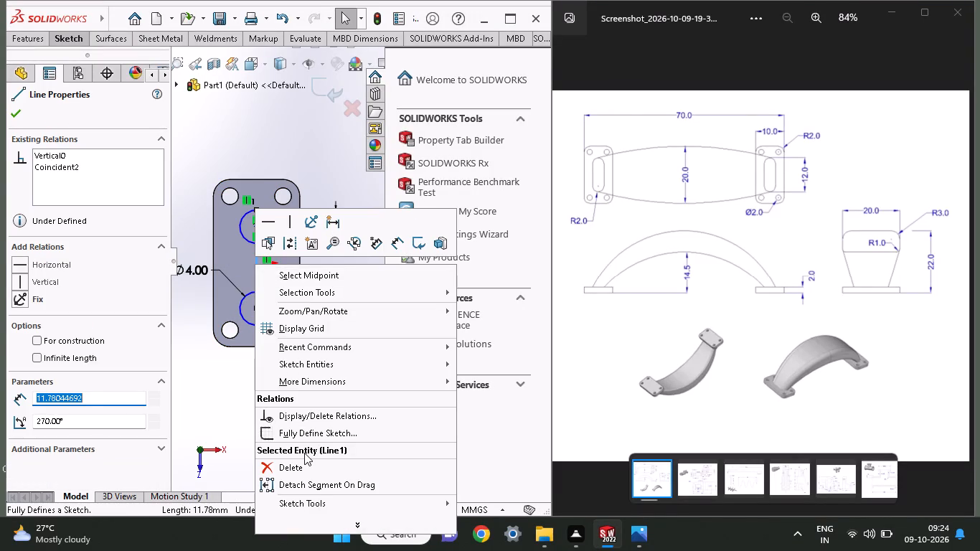
left_click(303, 460)
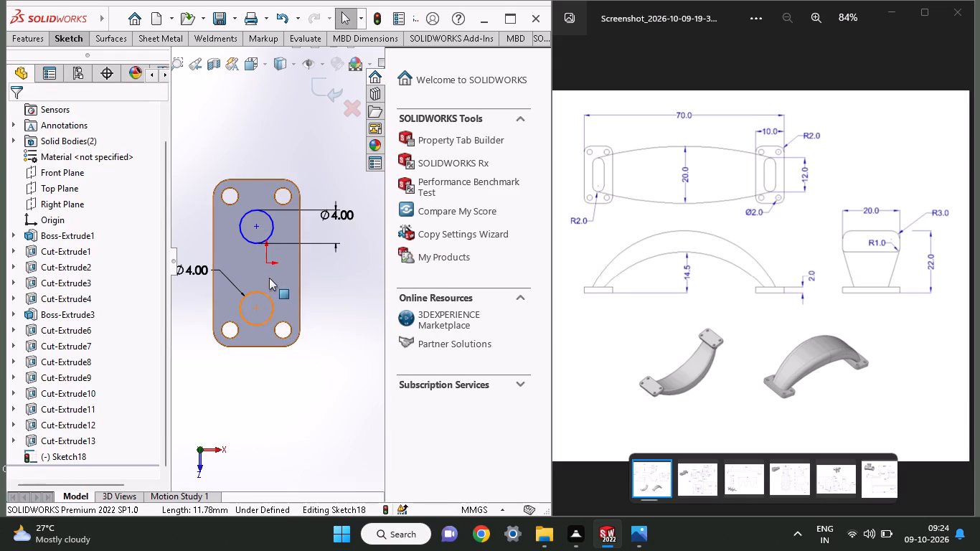
Sketch a vertical line from the top of the upper circle to the bottom of the lower circle.
left_click(54, 37)
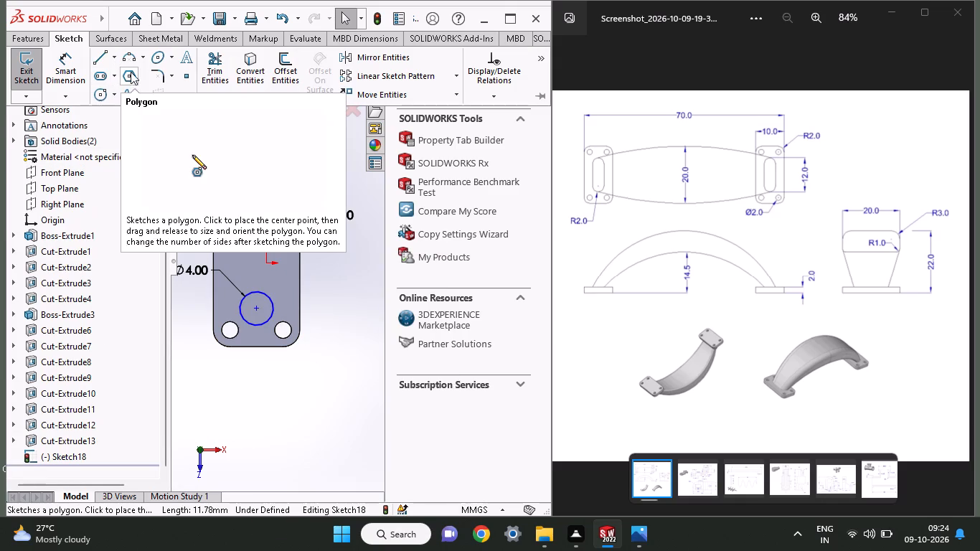
left_click(103, 57)
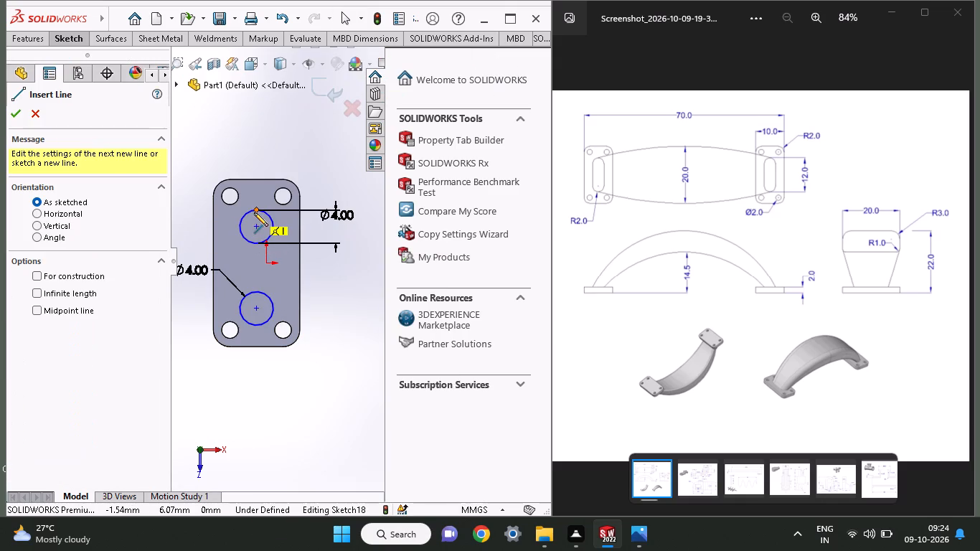
left_click(254, 212)
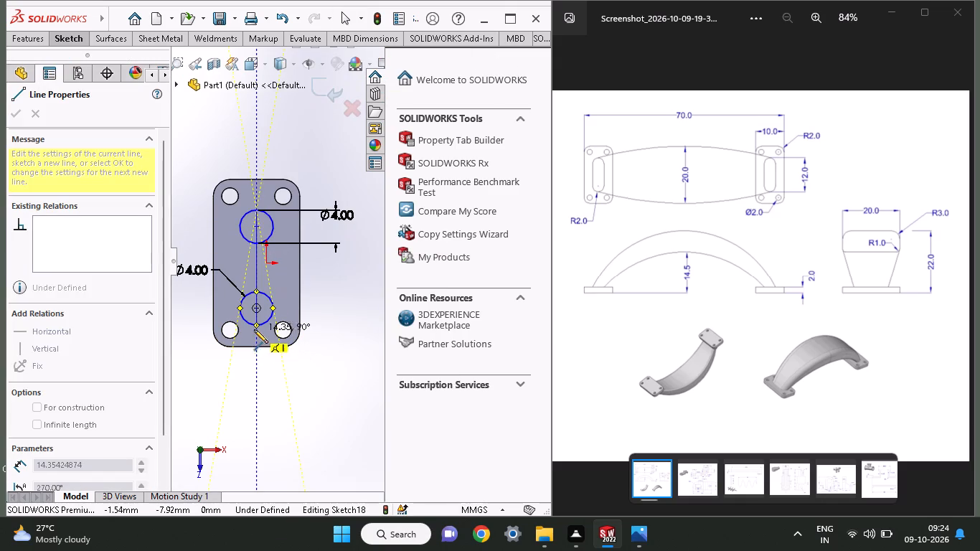
left_click(256, 324)
right_click(313, 274)
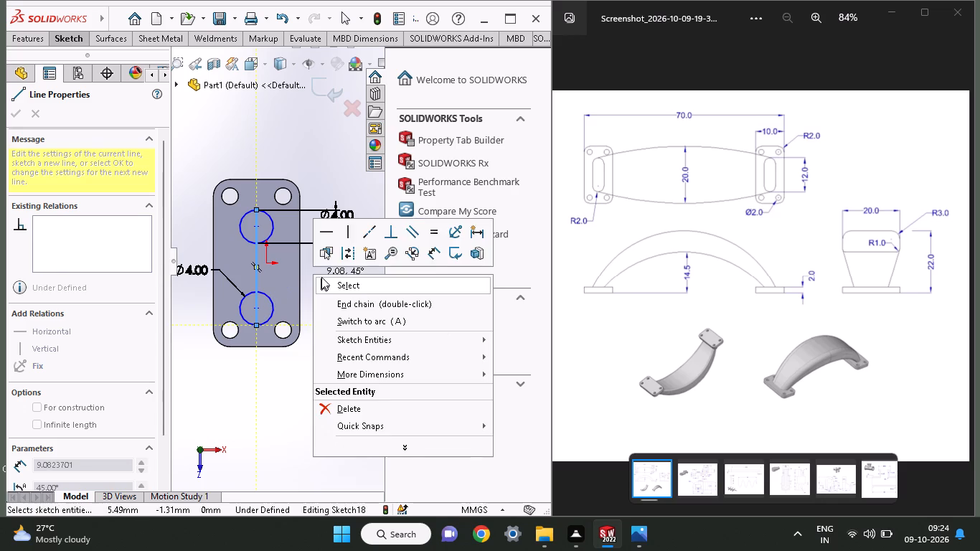
left_click(323, 278)
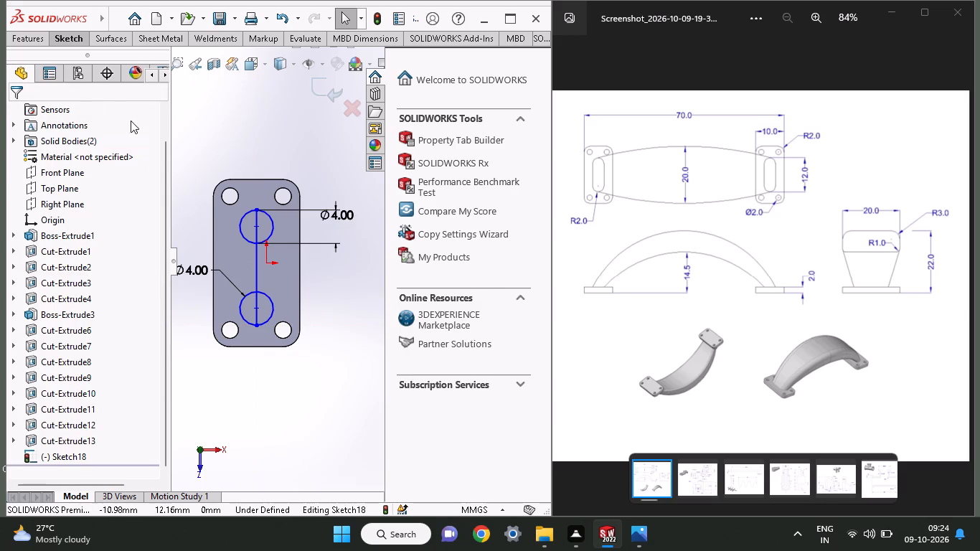
Dimension the distance from the vertical line's midpoint to its upper end at 6 mm.
left_click(76, 40)
left_click(72, 67)
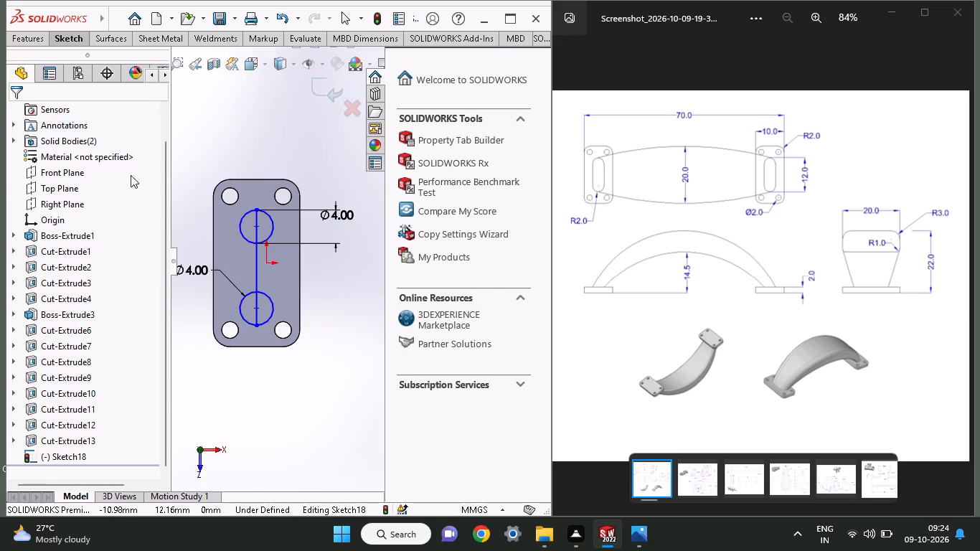
left_click(258, 269)
left_click(257, 207)
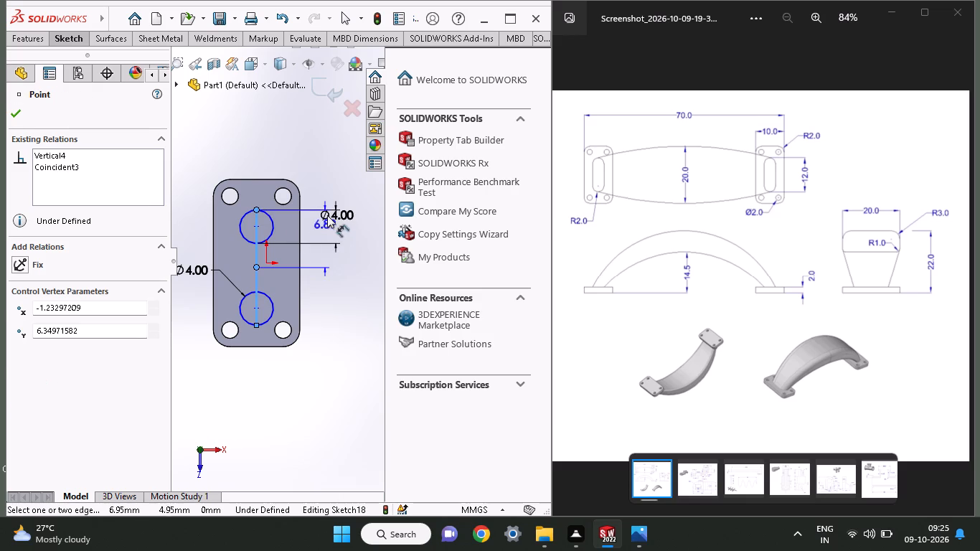
left_click(331, 235)
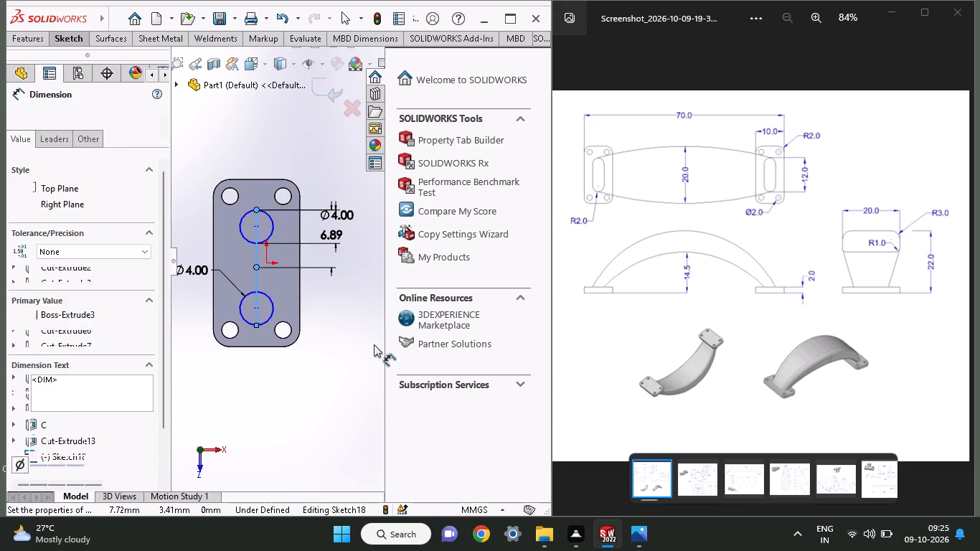
key("6")
key("Return")
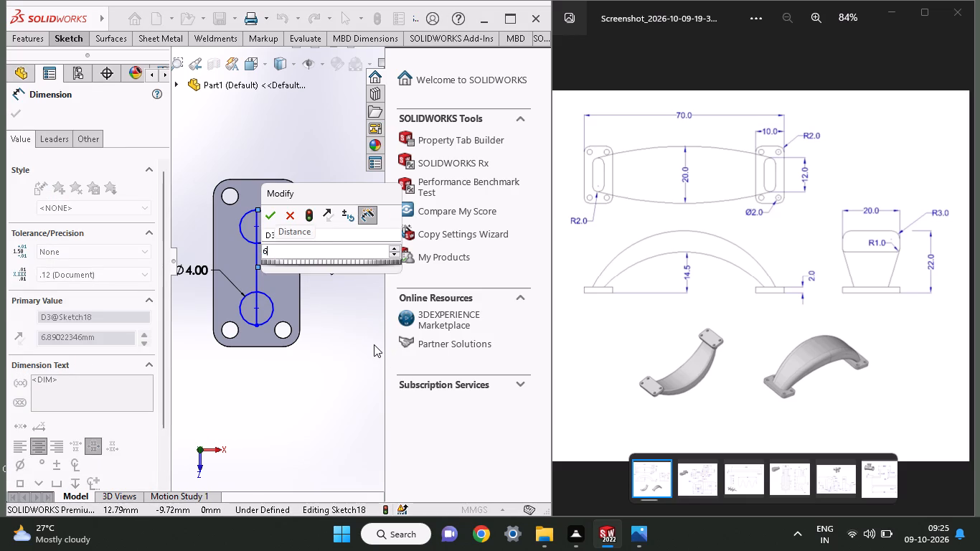
Add a driven dimension for the overall length between the vertical line's lower and upper ends.
left_click(257, 321)
left_click(253, 217)
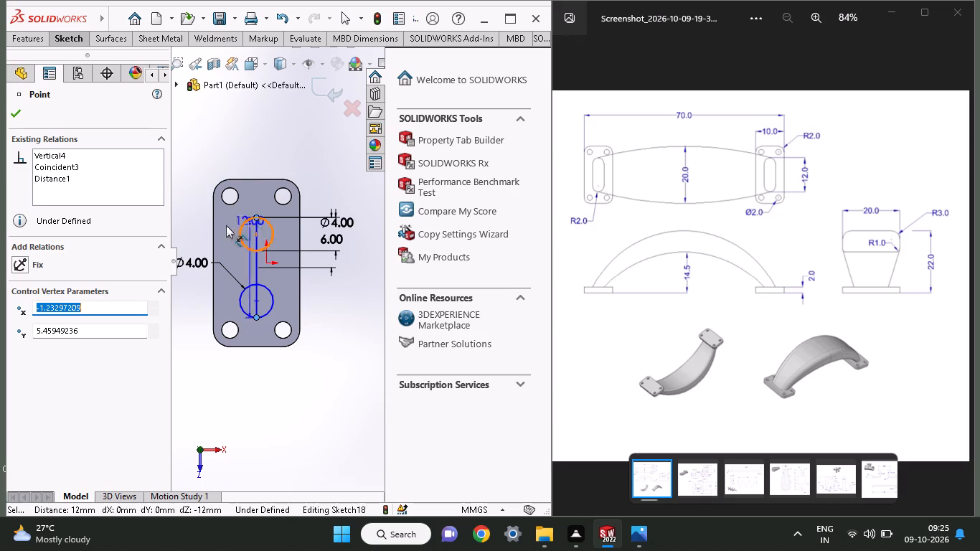
left_click(190, 237)
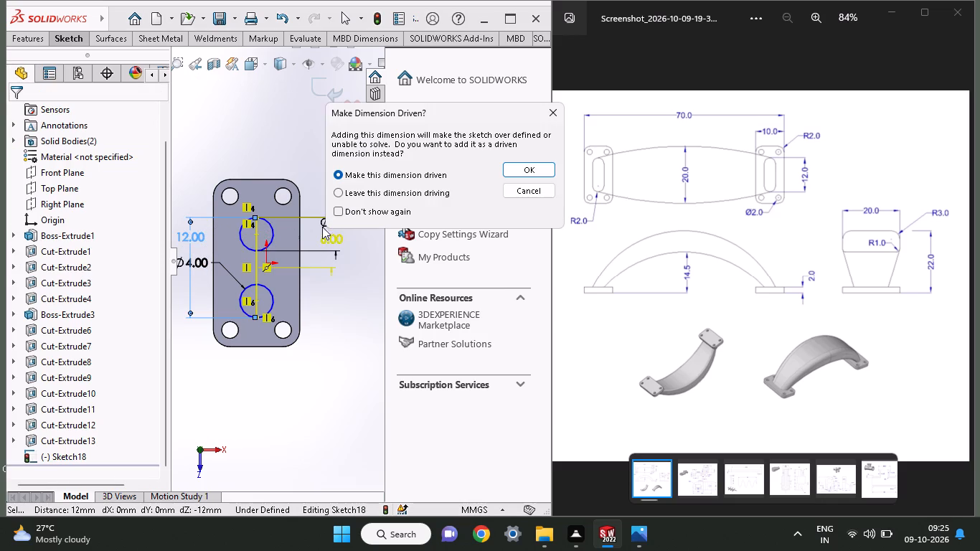
left_click(514, 174)
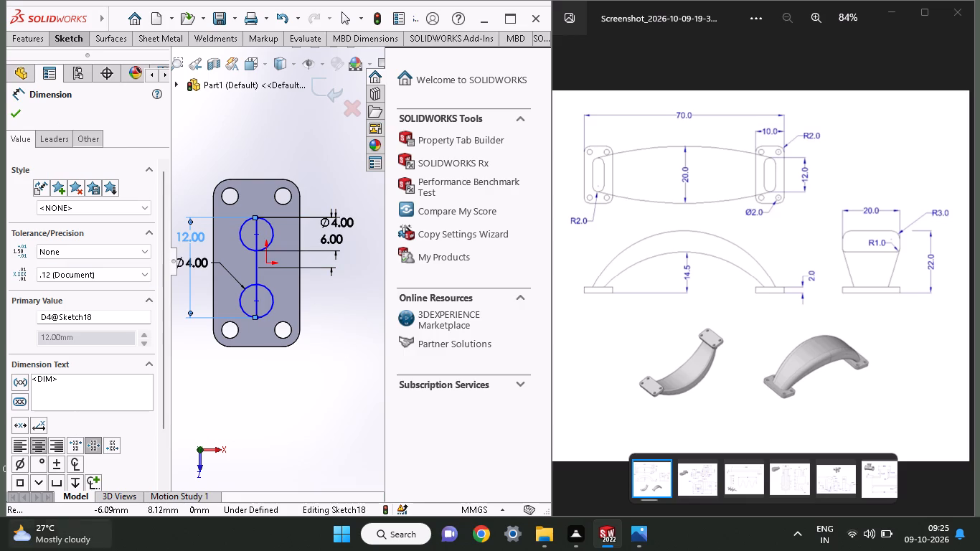
Sketch two 8 mm vertical lines joining the left and right sides of the two 4 mm circles.
left_click(73, 37)
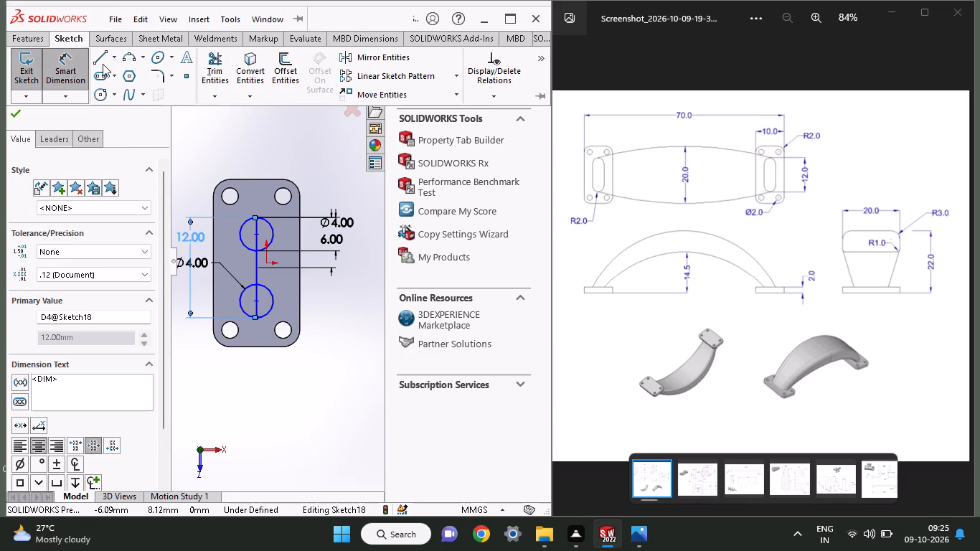
left_click(95, 60)
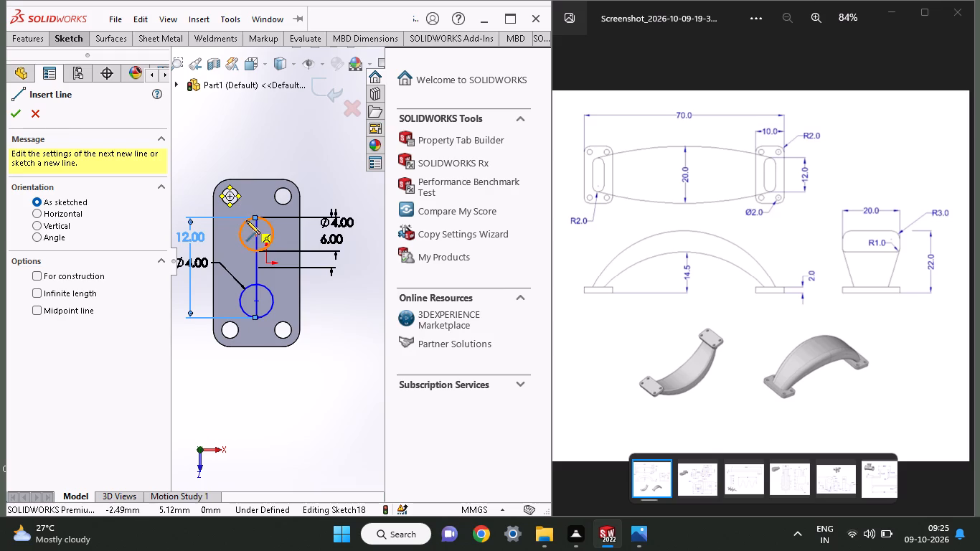
left_click(237, 235)
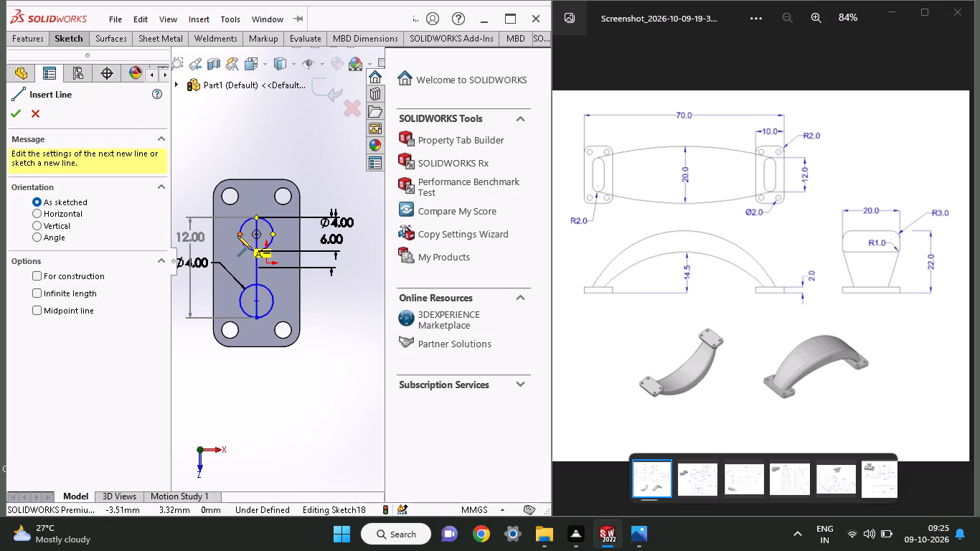
left_click(238, 301)
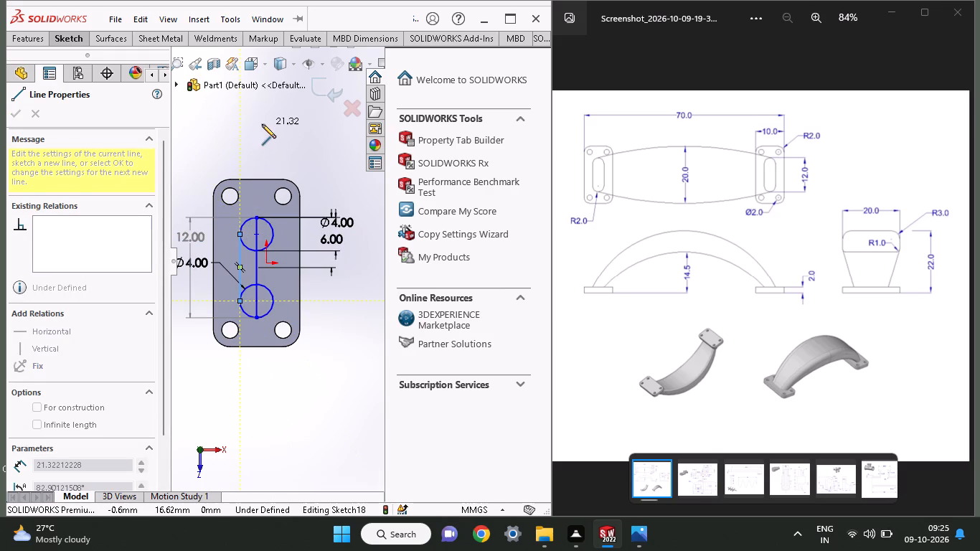
right_click(262, 124)
left_click(268, 134)
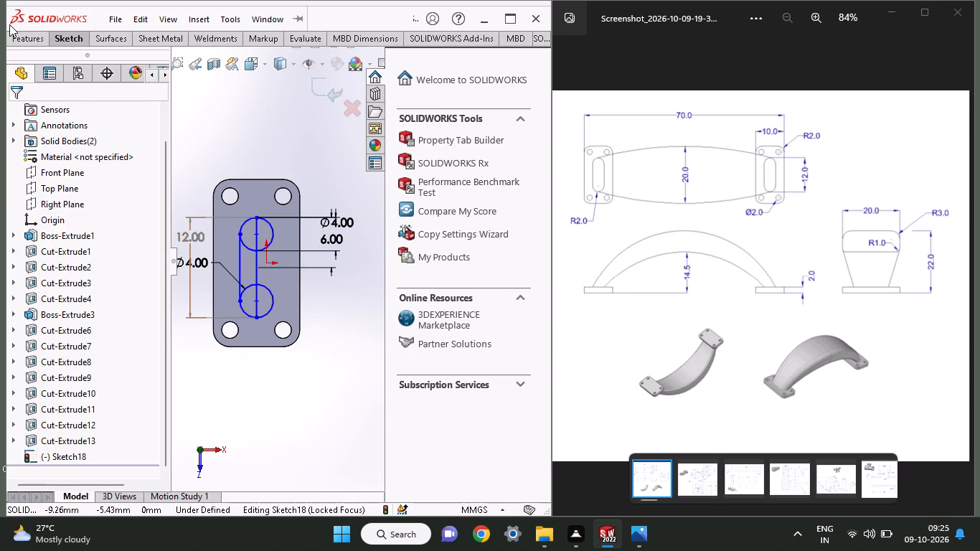
left_click(60, 32)
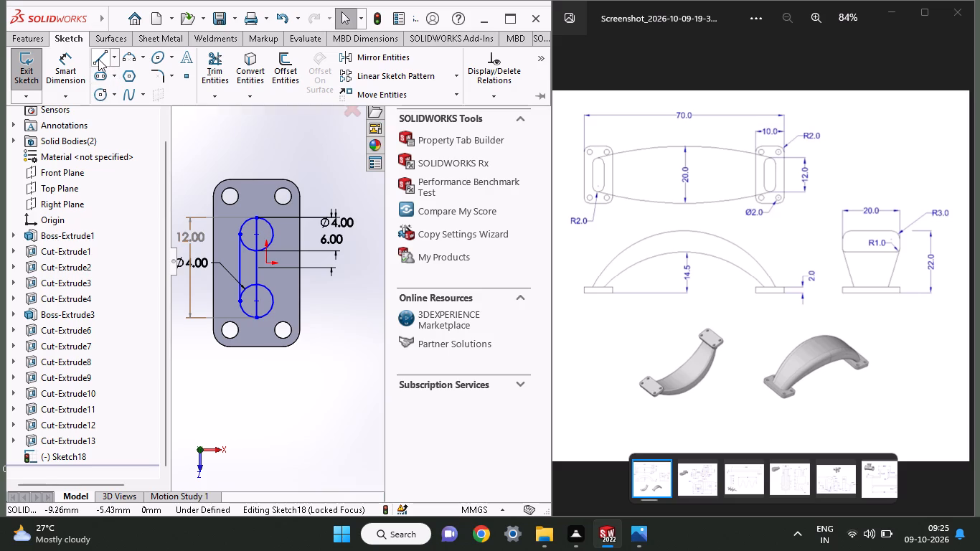
left_click(98, 59)
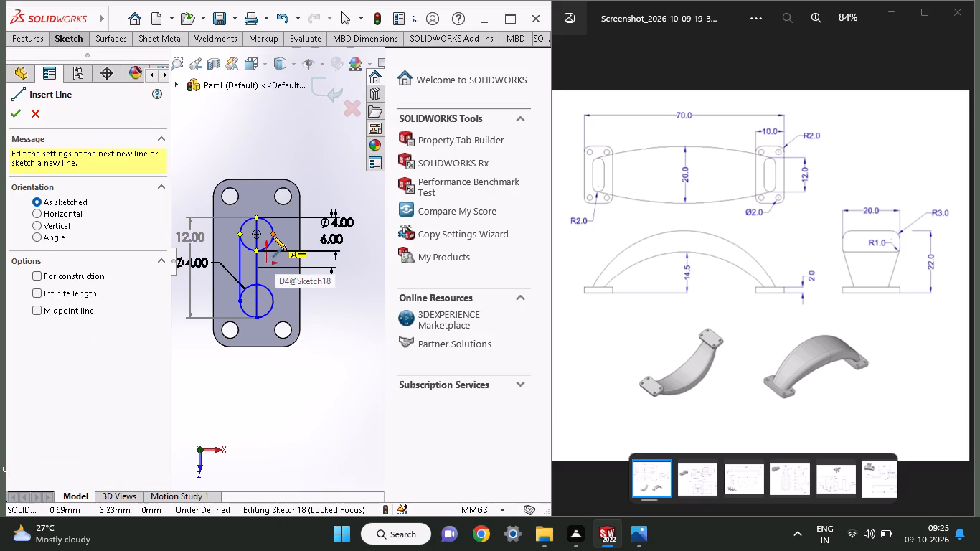
left_click(273, 236)
left_click(272, 301)
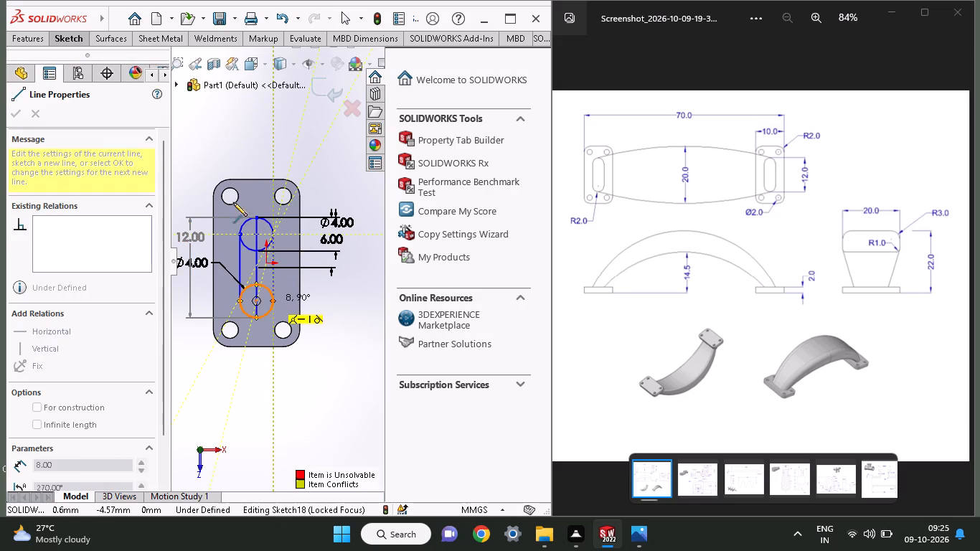
right_click(226, 127)
left_click(239, 139)
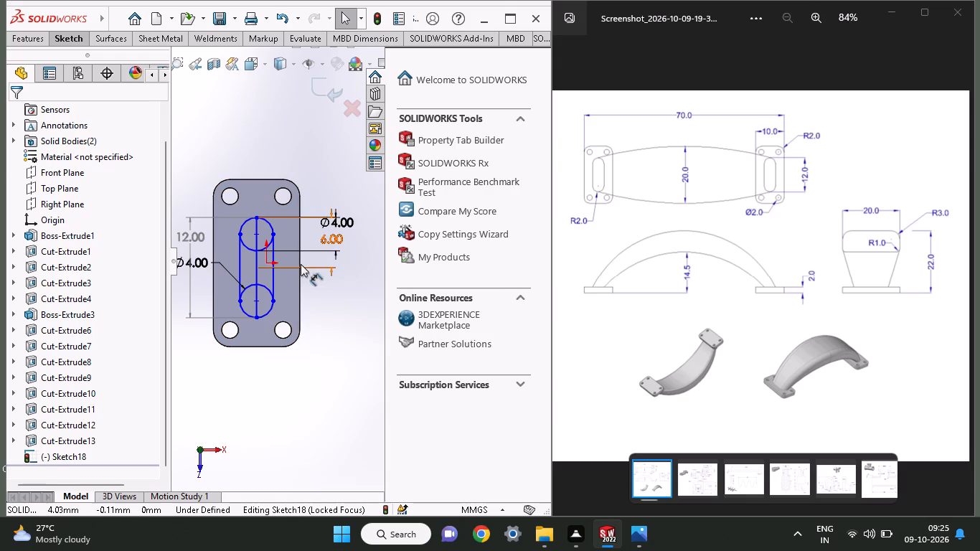
Set the vertical offset between the centre line's midpoint and the foot plate's right edge midpoint to 0 mm.
left_click(70, 41)
left_click(67, 72)
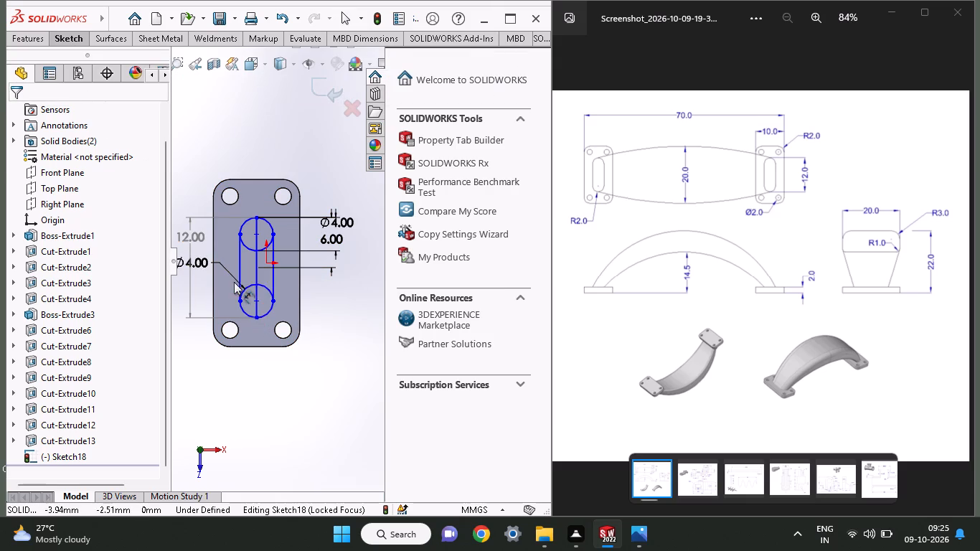
left_click(256, 265)
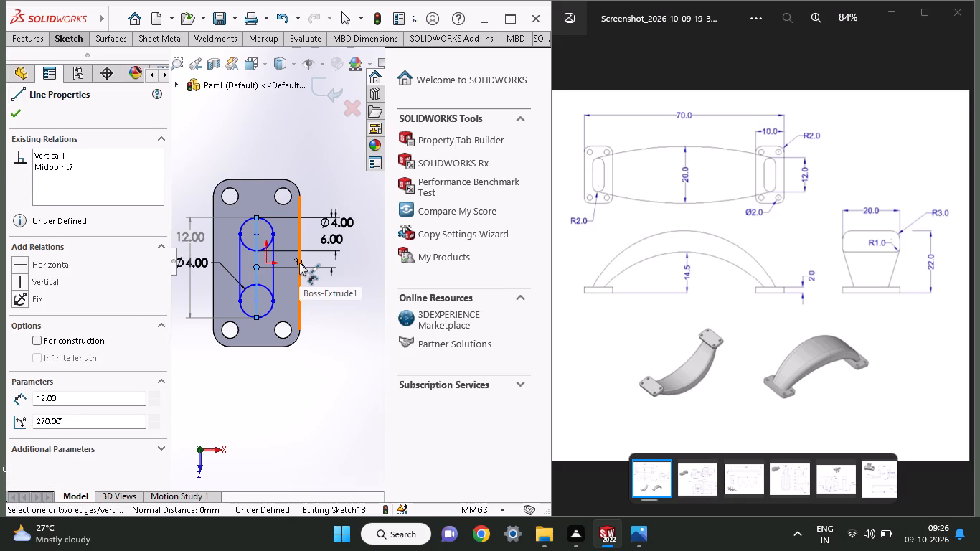
left_click(299, 263)
left_click(348, 263)
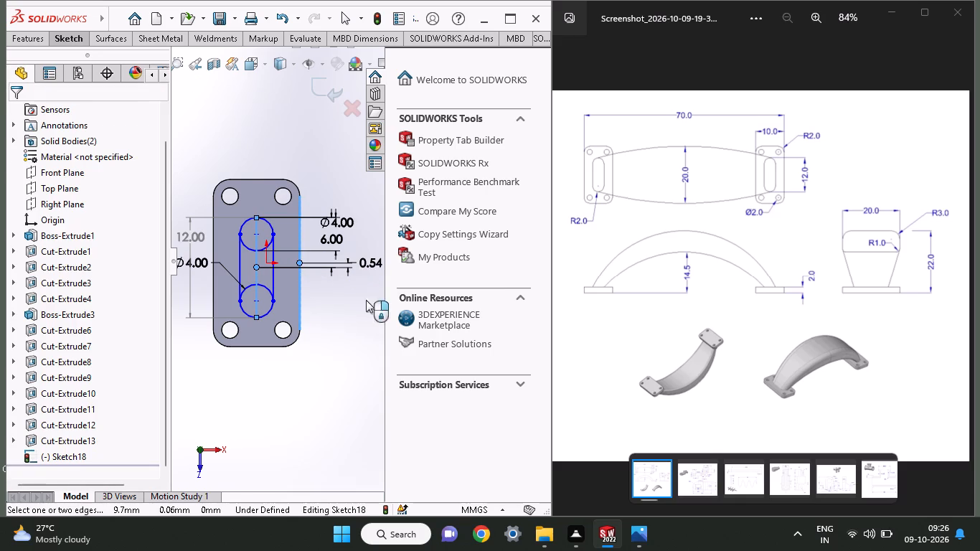
key("0")
key("Return")
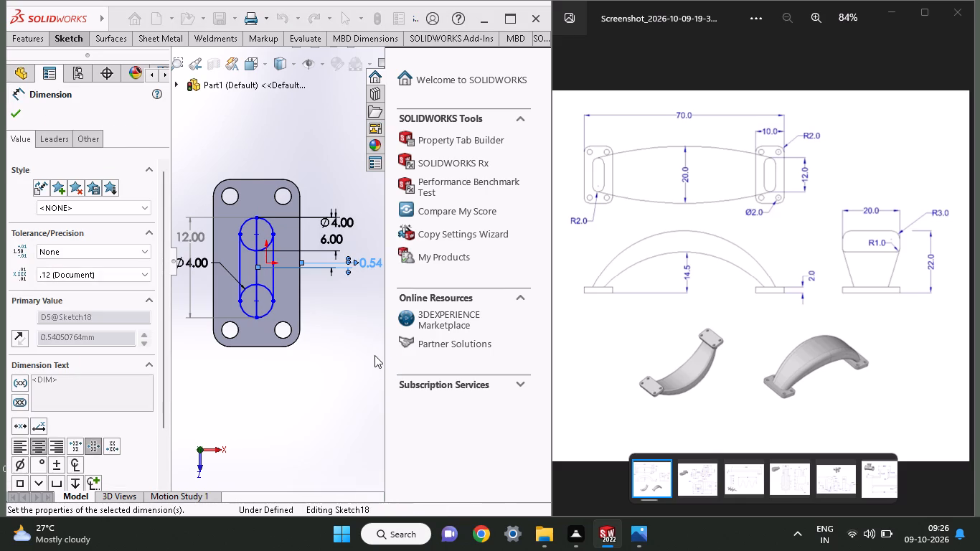
left_click(19, 117)
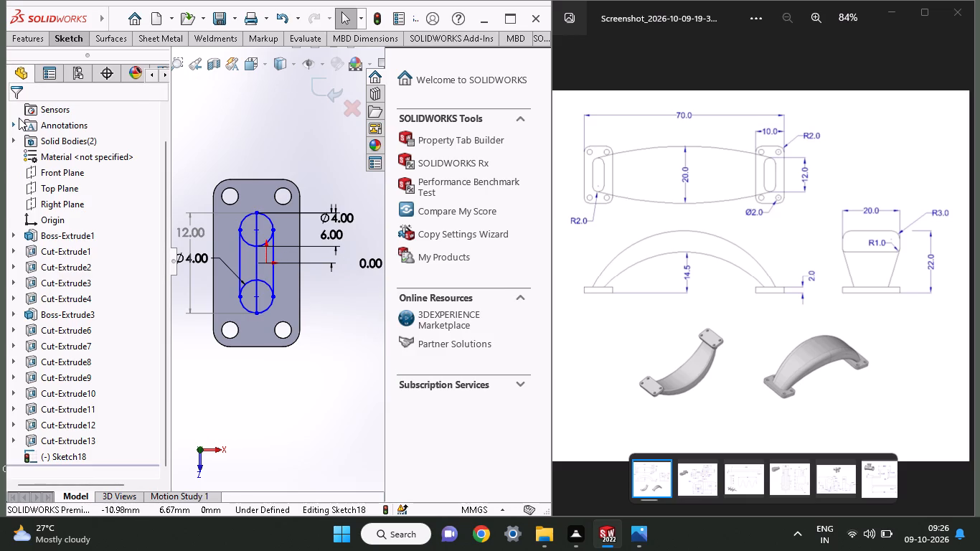
Trim away the central vertical line and the inner arcs of both circles, leaving a closed slot outline.
left_click(82, 39)
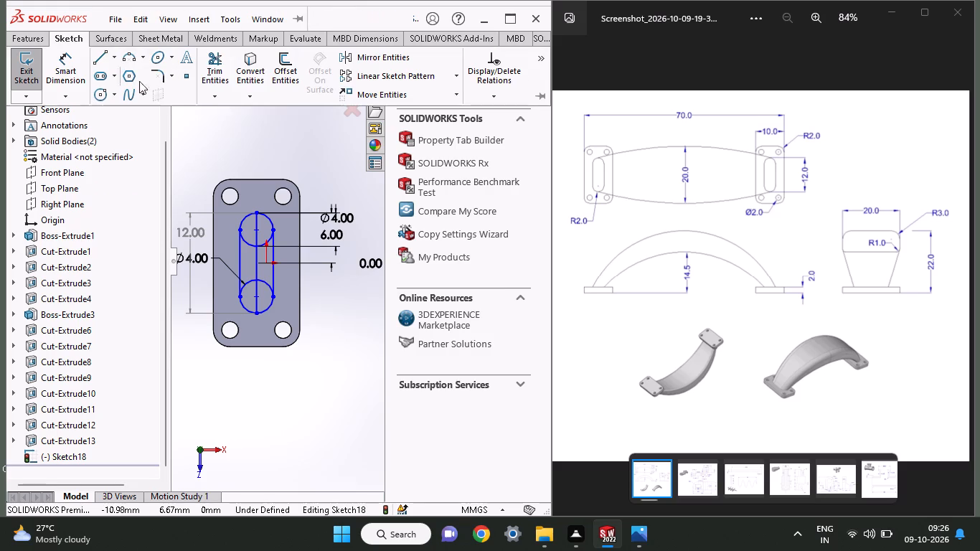
left_click(227, 79)
left_click_drag(268, 275, 266, 275)
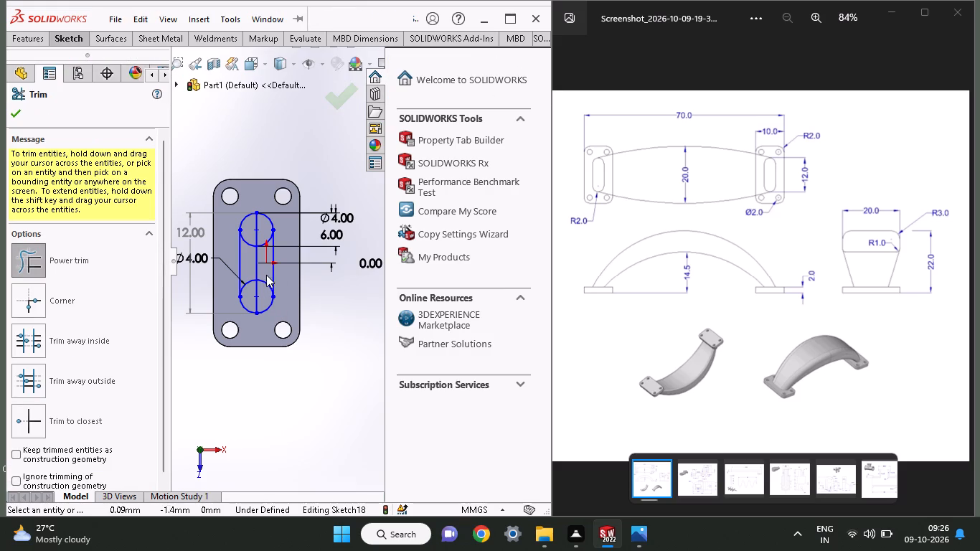
left_click_drag(266, 275, 246, 275)
left_click_drag(246, 273, 254, 294)
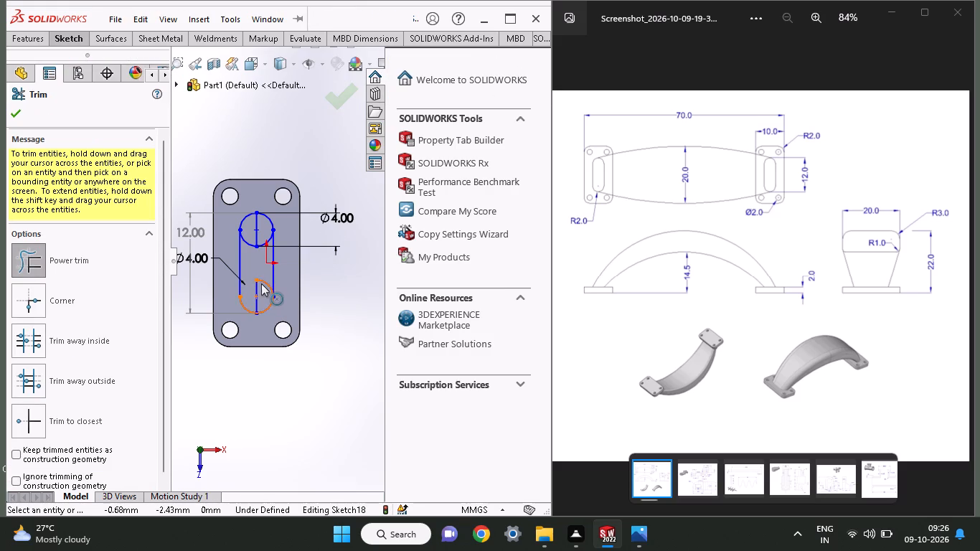
left_click_drag(265, 273, 254, 297)
left_click_drag(246, 250, 248, 245)
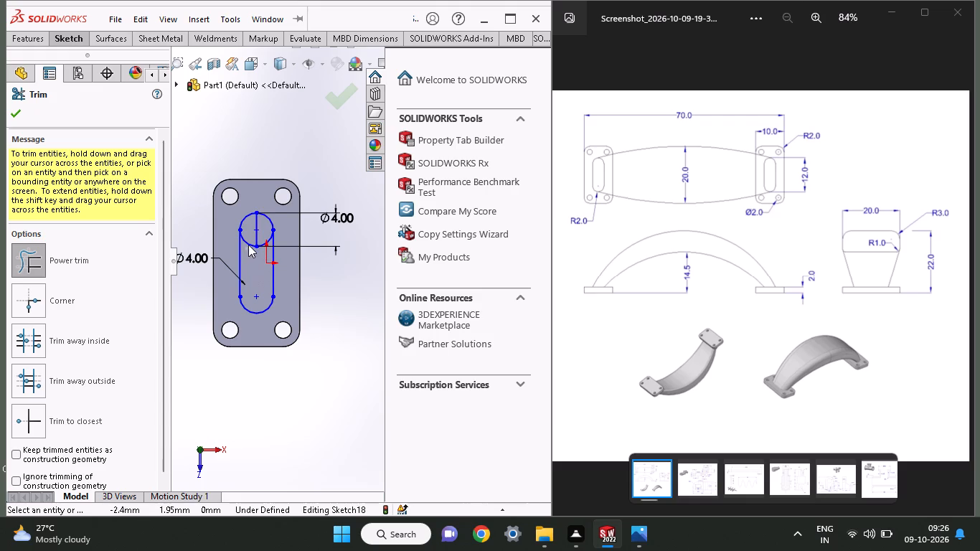
left_click_drag(248, 245, 263, 249)
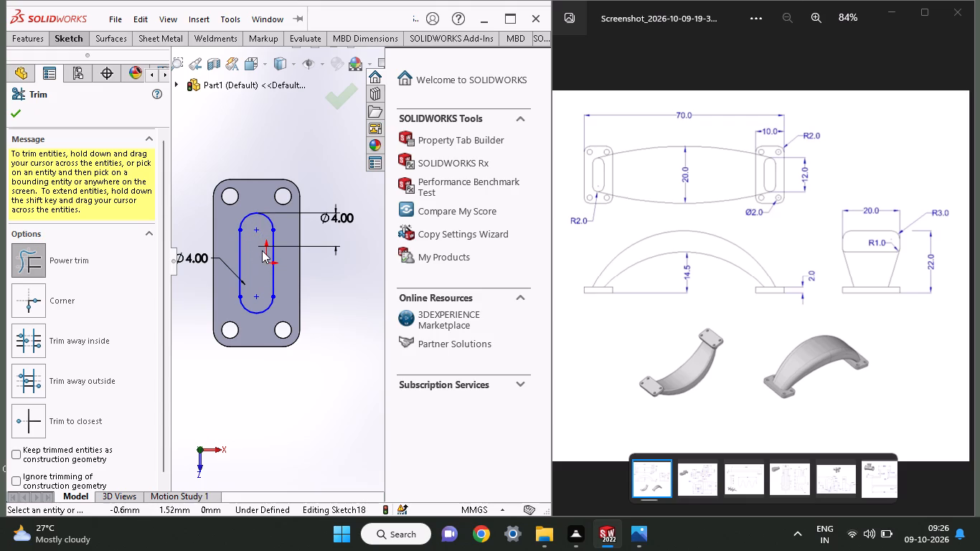
left_click(15, 107)
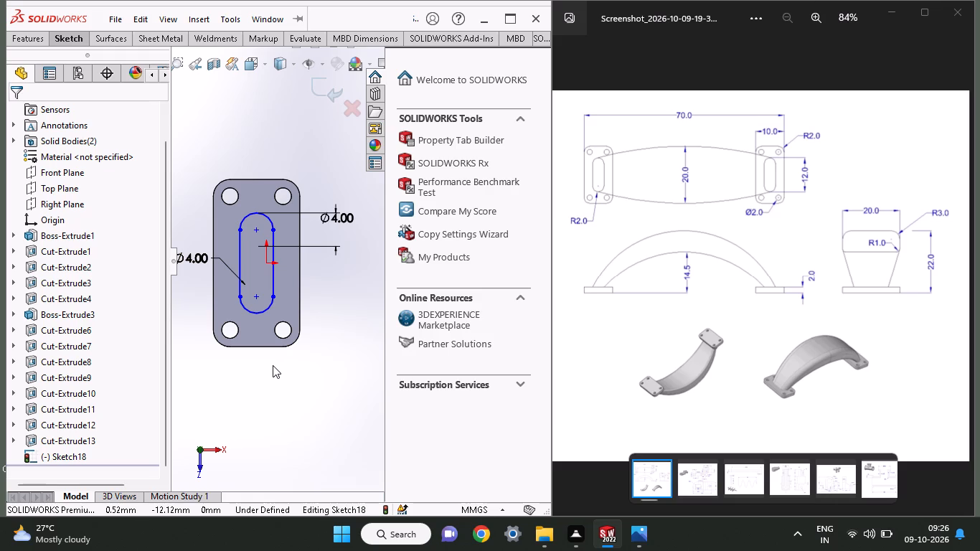
Sketch two circles with radii of about 1.5 mm and 1.8 mm, one above the other on the second foot plate's vertical centreline.
scroll(273, 365, "up", 1)
scroll(273, 365, "down", 1)
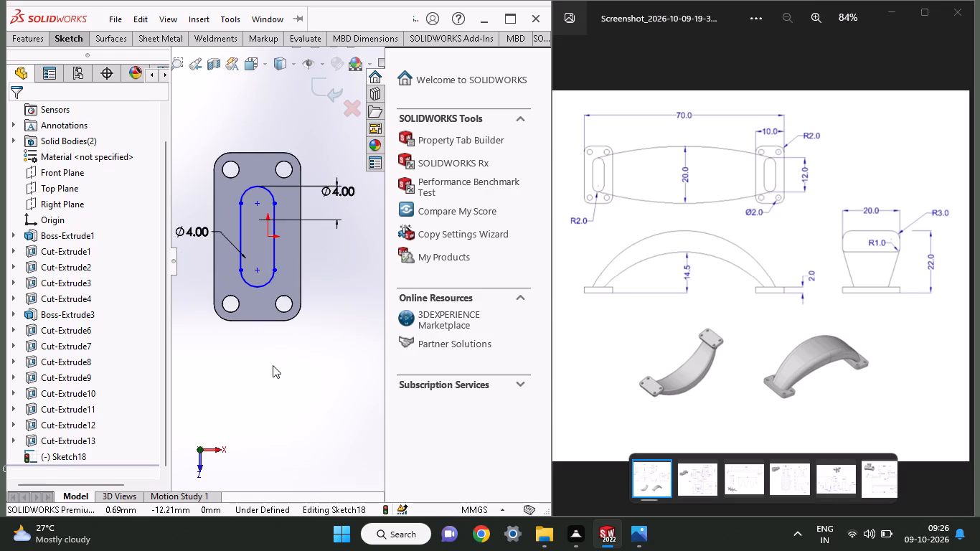
scroll(292, 321, "up", 1)
scroll(292, 321, "down", 7)
scroll(303, 301, "up", 5)
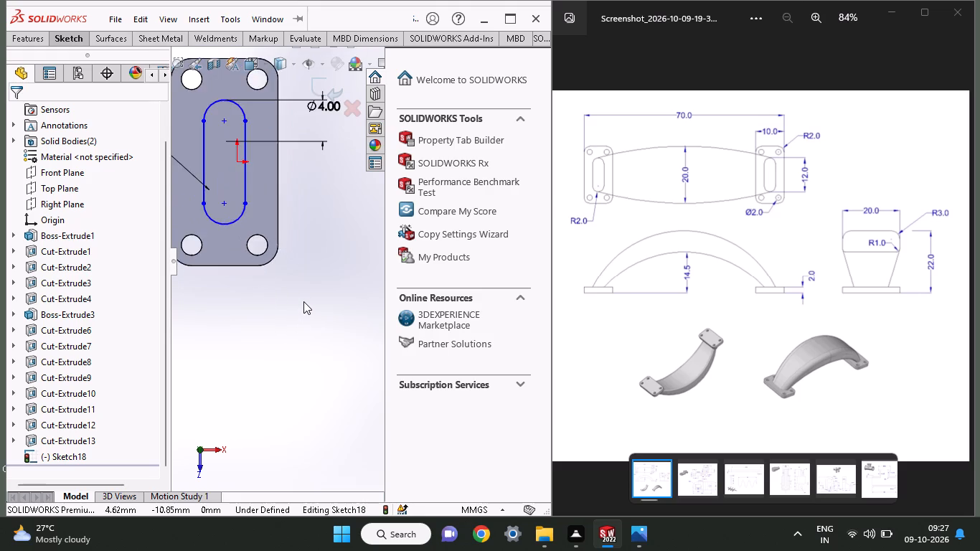
scroll(303, 301, "up", 4)
scroll(303, 301, "down", 1)
scroll(303, 301, "up", 9)
scroll(303, 301, "down", 5)
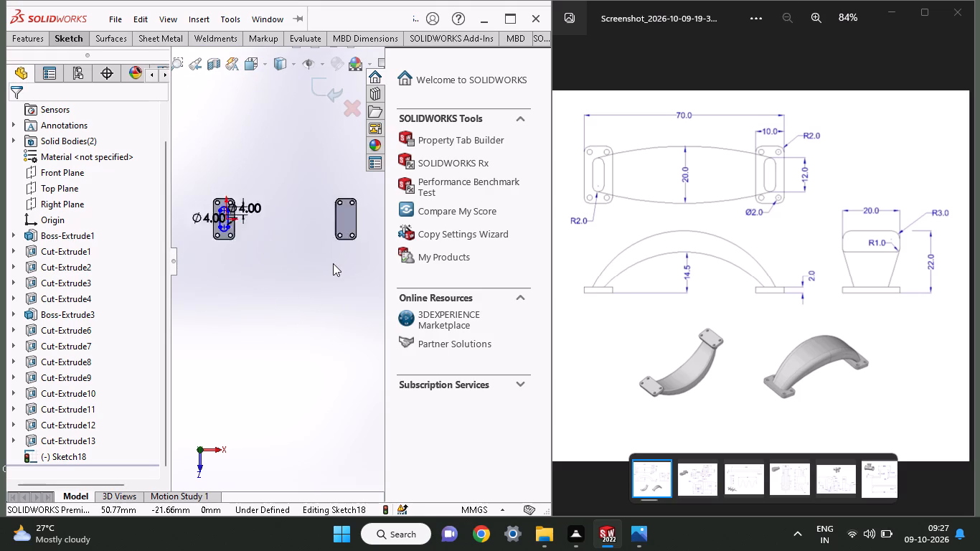
scroll(333, 263, "down", 1)
scroll(349, 202, "down", 5)
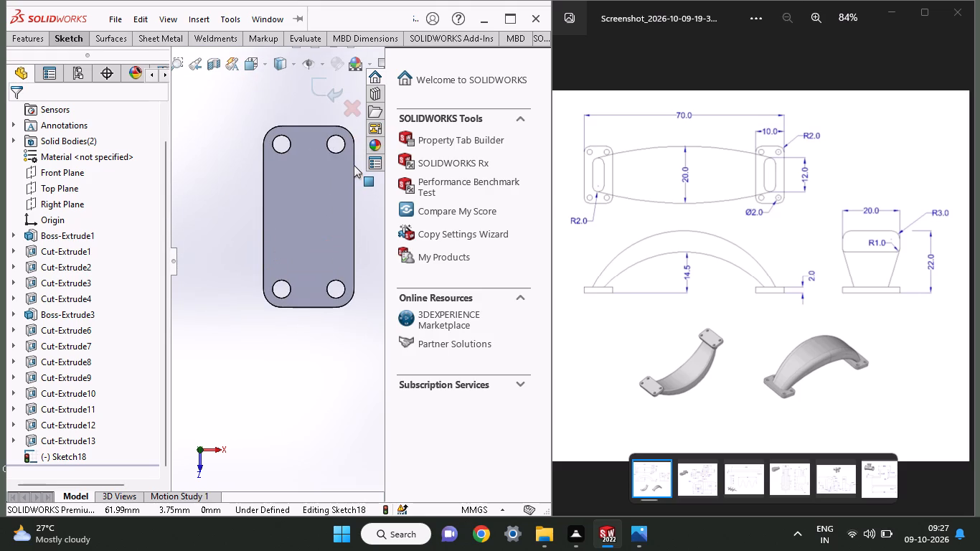
scroll(349, 168, "down", 3)
scroll(347, 168, "up", 2)
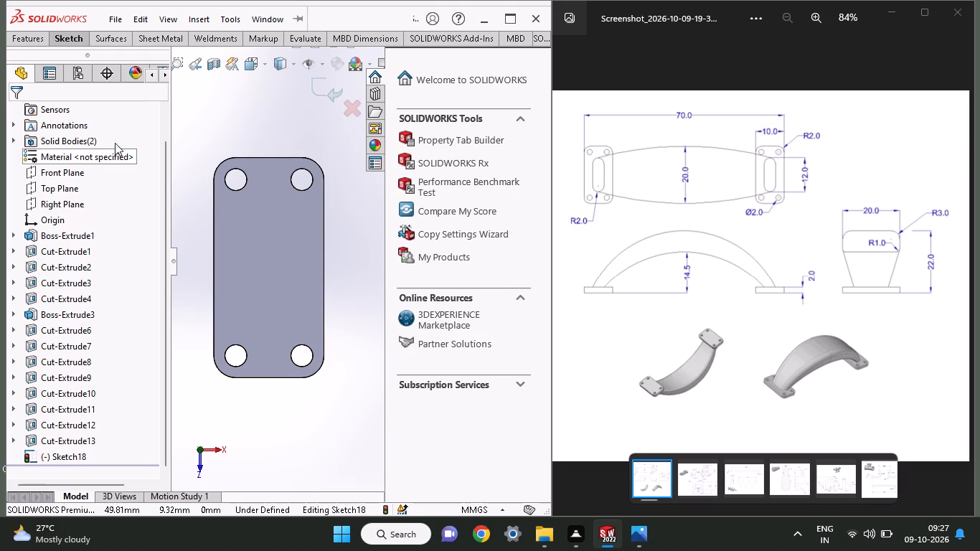
left_click(77, 43)
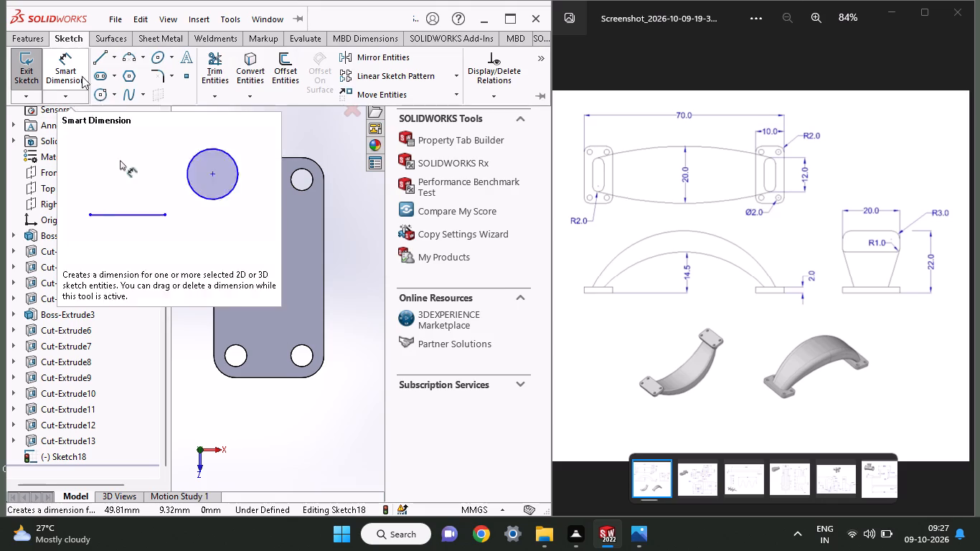
left_click(98, 92)
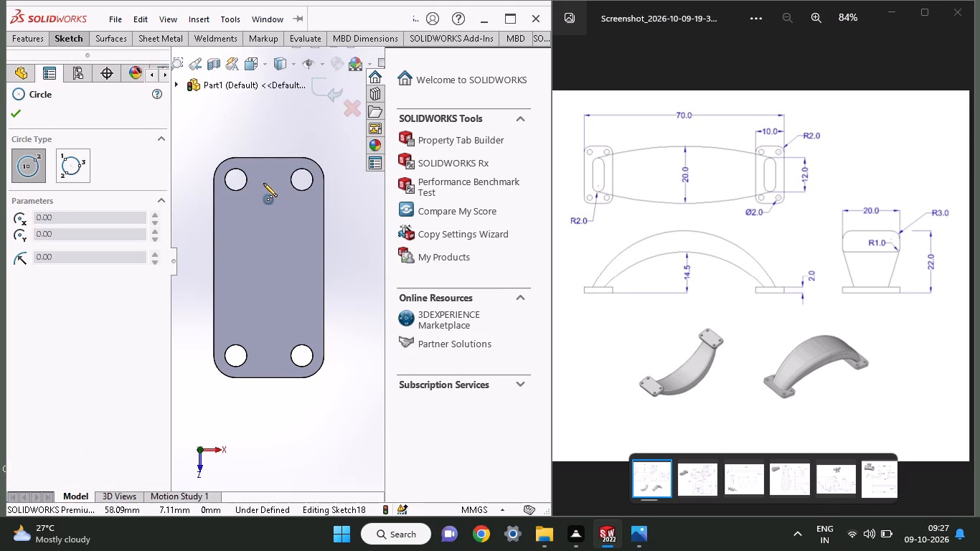
left_click(266, 207)
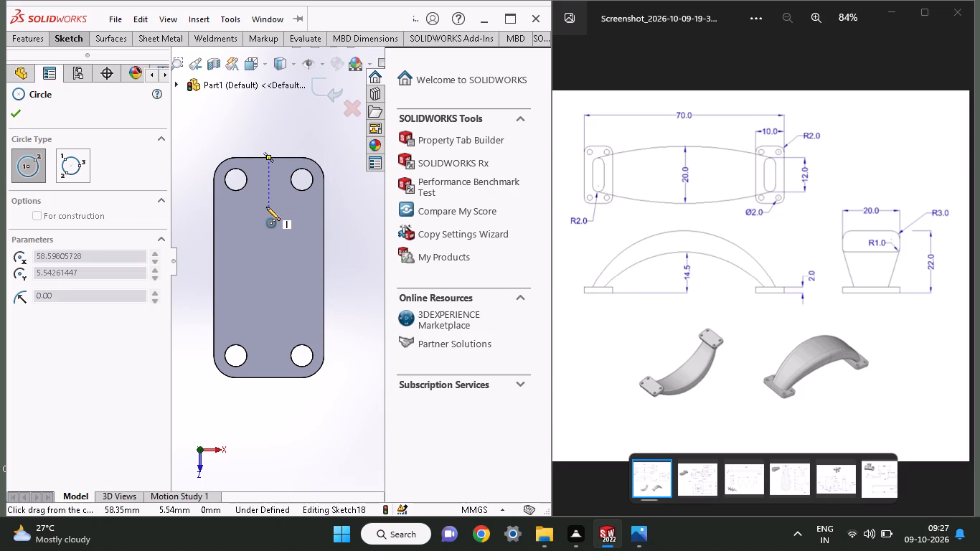
left_click(270, 223)
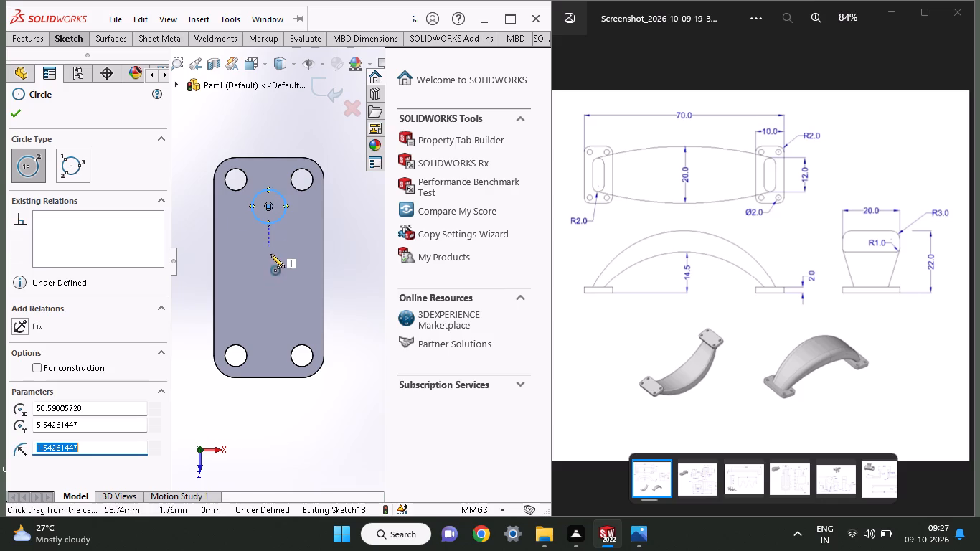
left_click(271, 305)
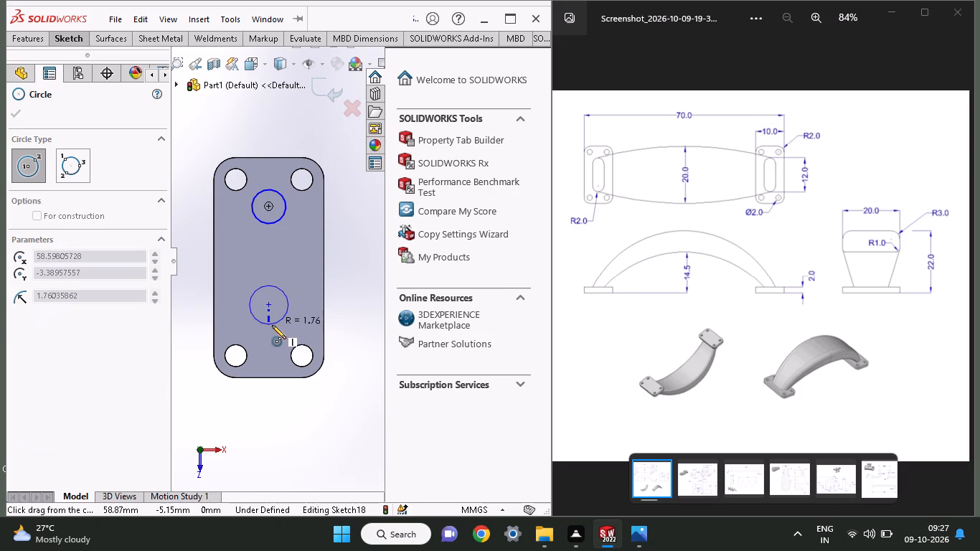
left_click(272, 325)
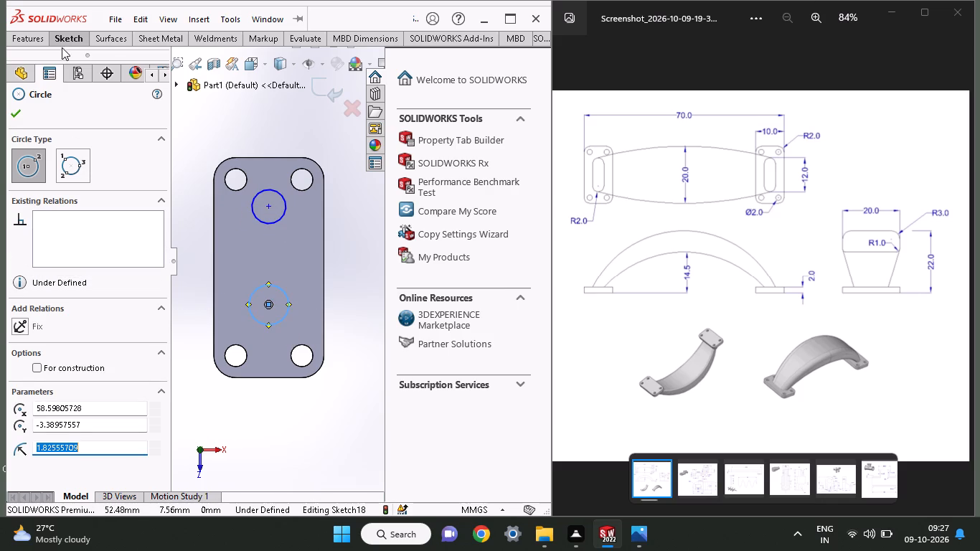
Sketch a vertical line about 12.3 mm long from the upper circle's top to the lower circle's bottom on the second foot plate.
left_click(62, 41)
left_click(93, 61)
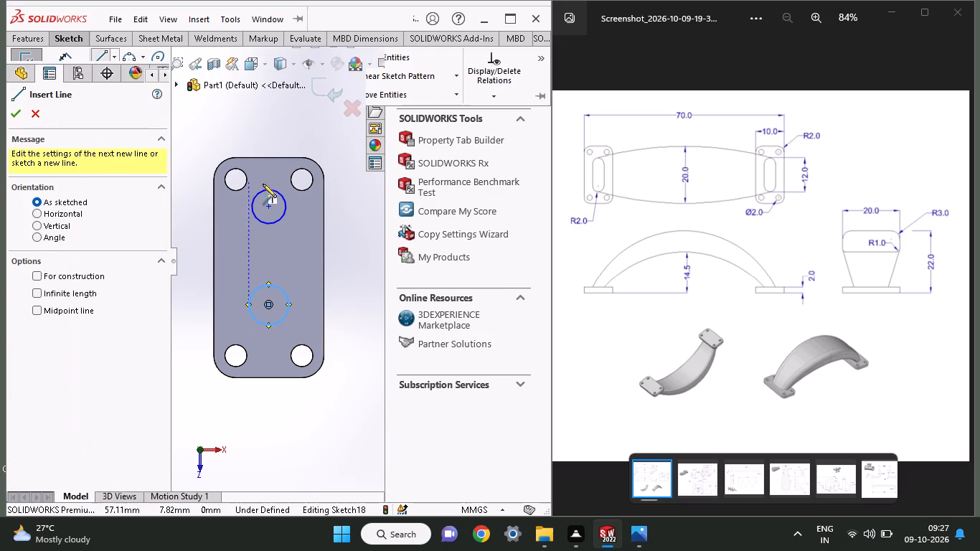
left_click(269, 189)
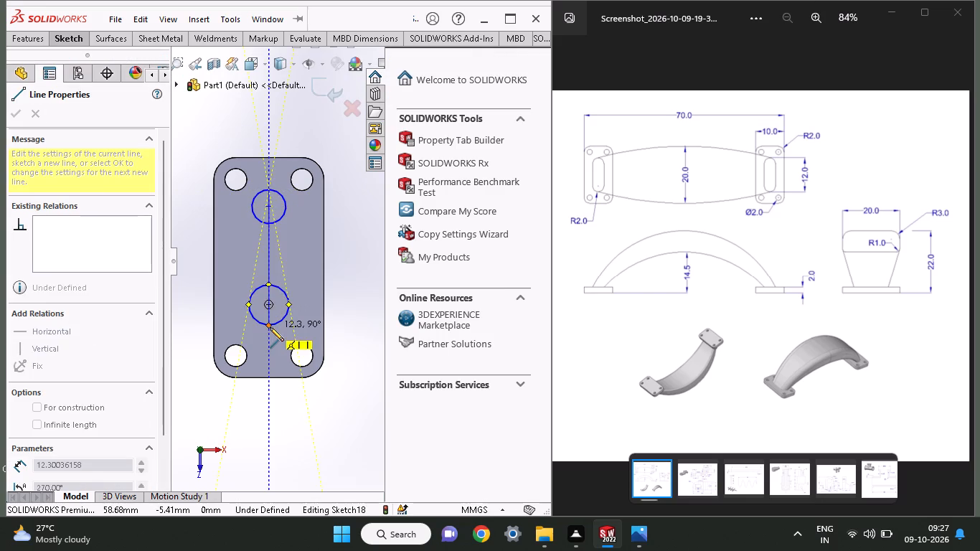
left_click(270, 327)
right_click(254, 128)
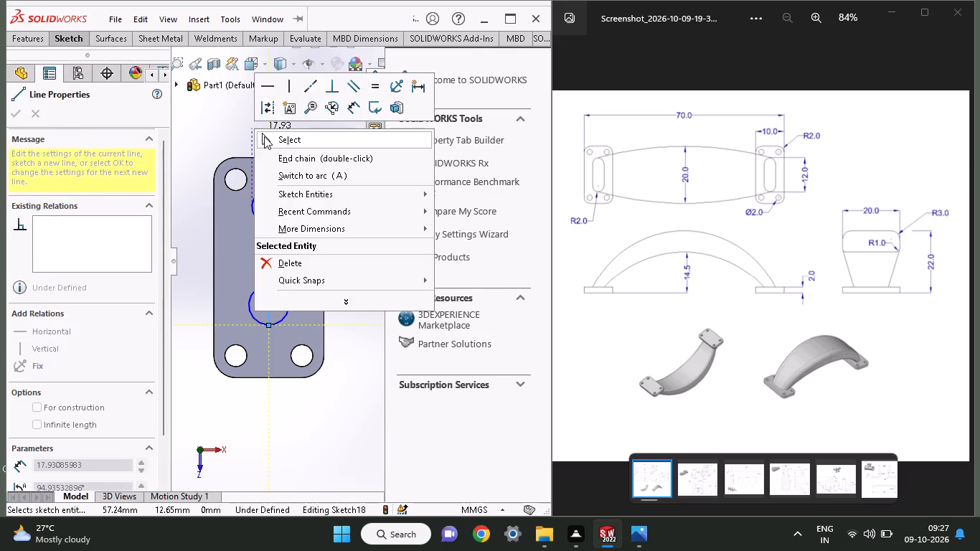
left_click(264, 136)
Set the vertical offset between the new centre line's midpoint and the second foot plate's right edge midpoint to 0 mm.
left_click(61, 39)
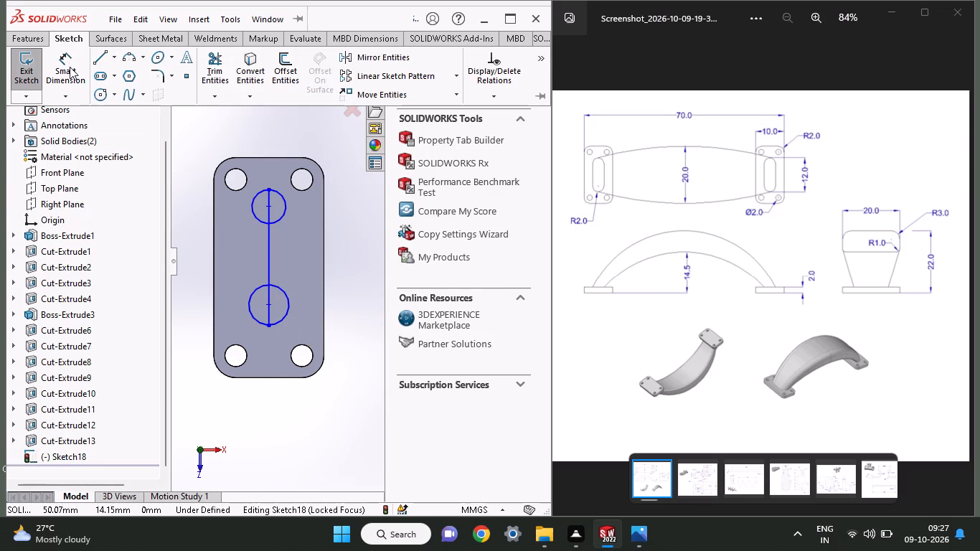
left_click(70, 67)
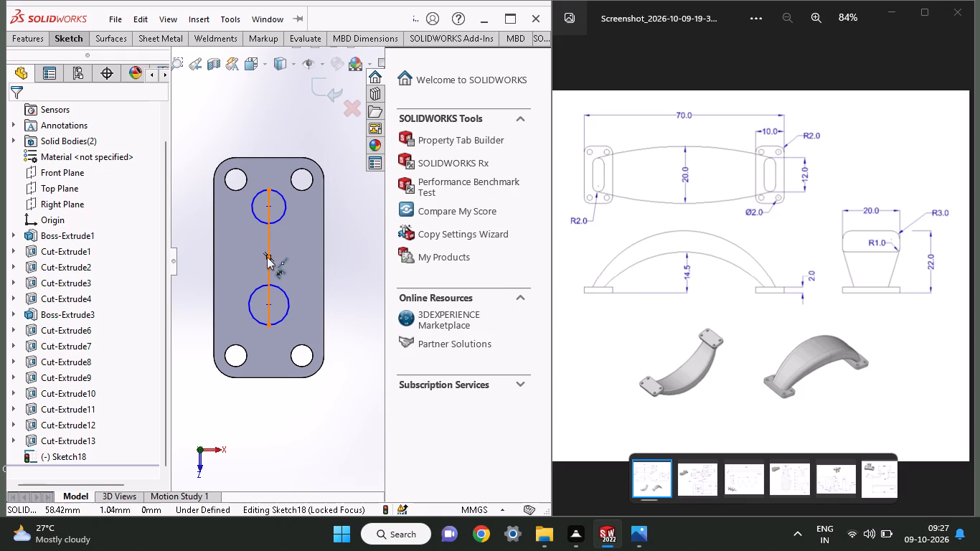
left_click(267, 260)
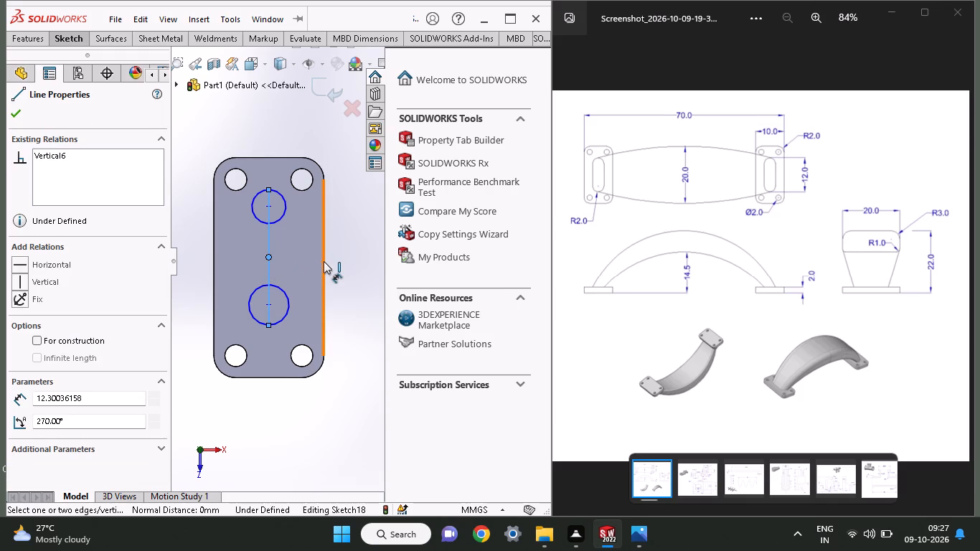
left_click(324, 265)
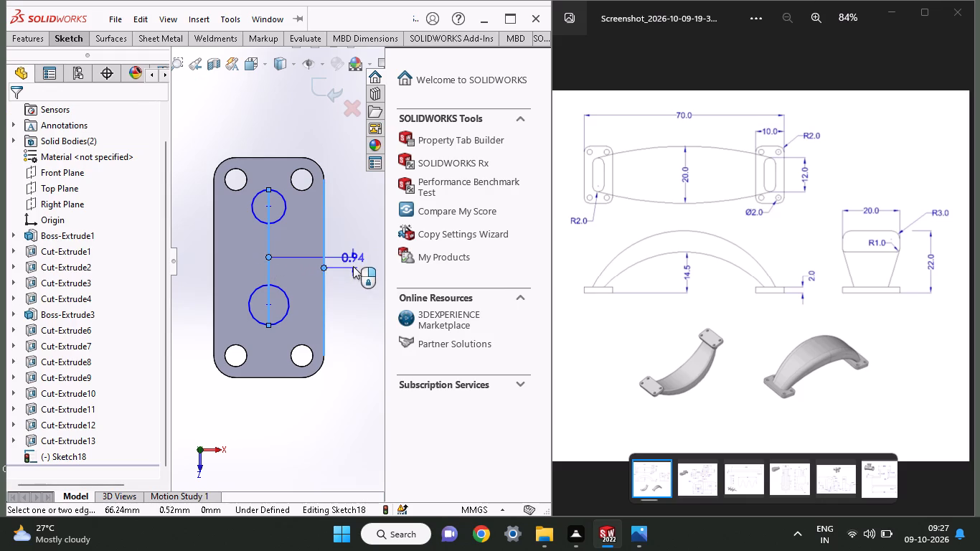
left_click(353, 266)
key("0")
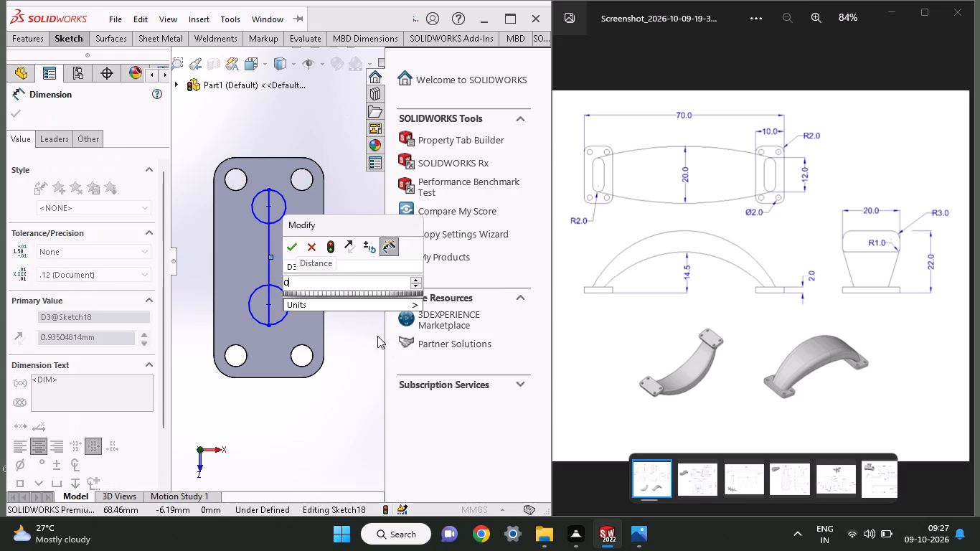
key("Return")
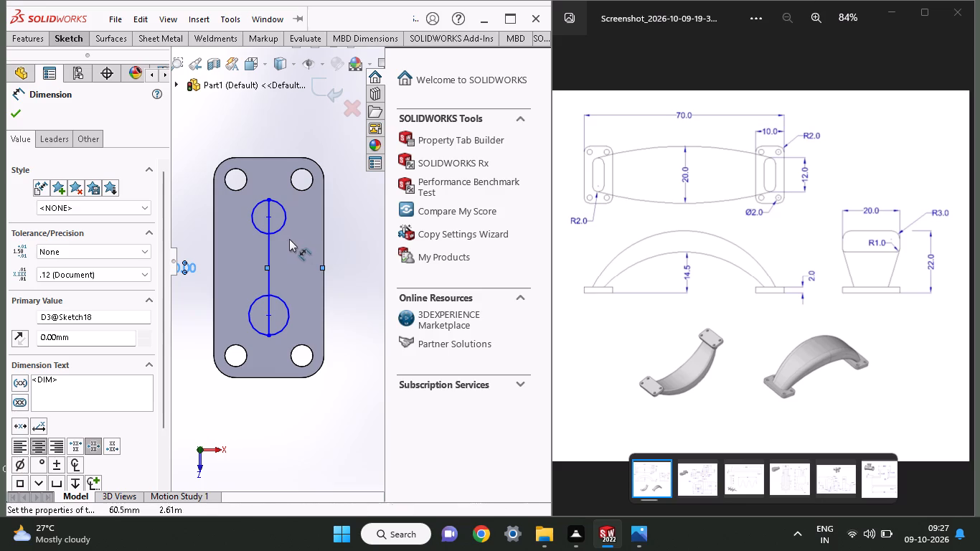
Set the diameters of the upper and lower circles on the second foot plate to 4 mm each.
left_click(279, 228)
left_click(269, 137)
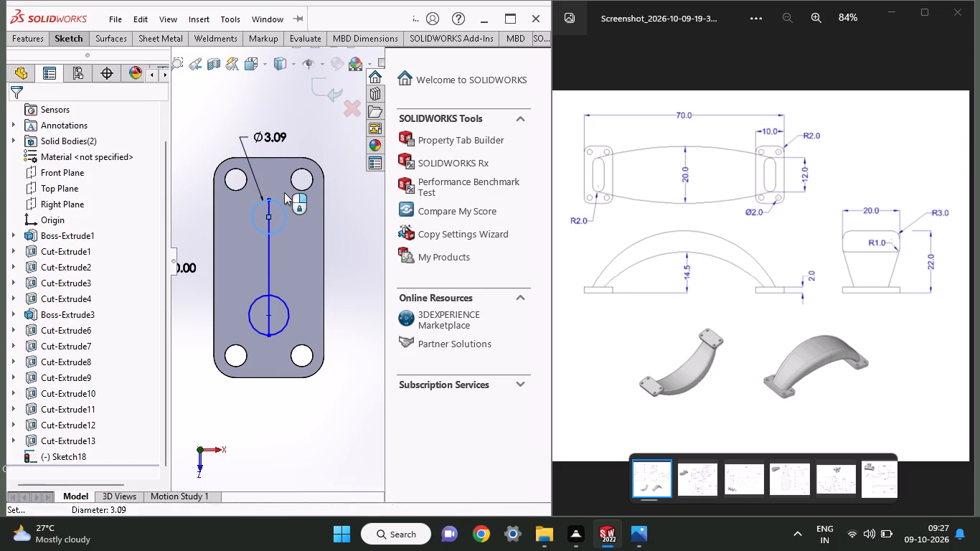
key("4")
key("Return")
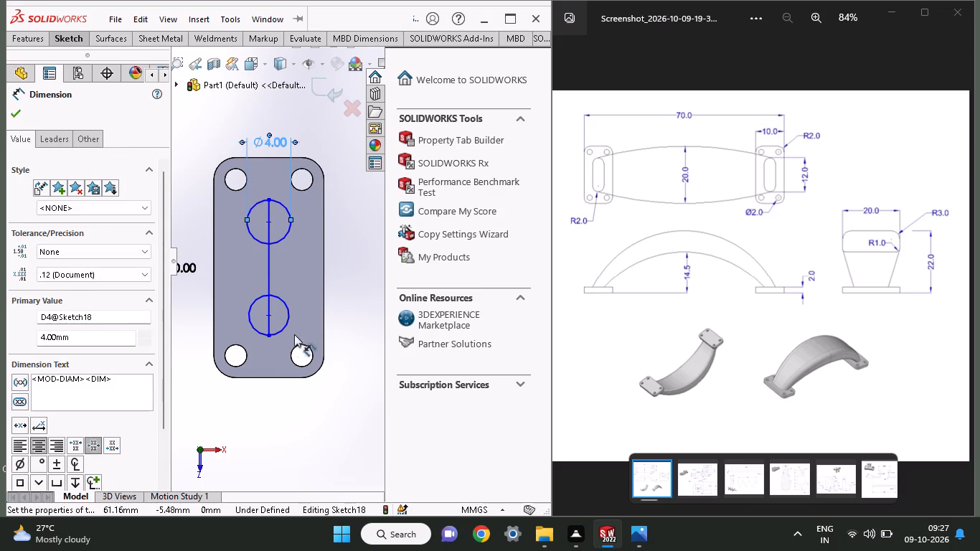
left_click(282, 329)
left_click(268, 405)
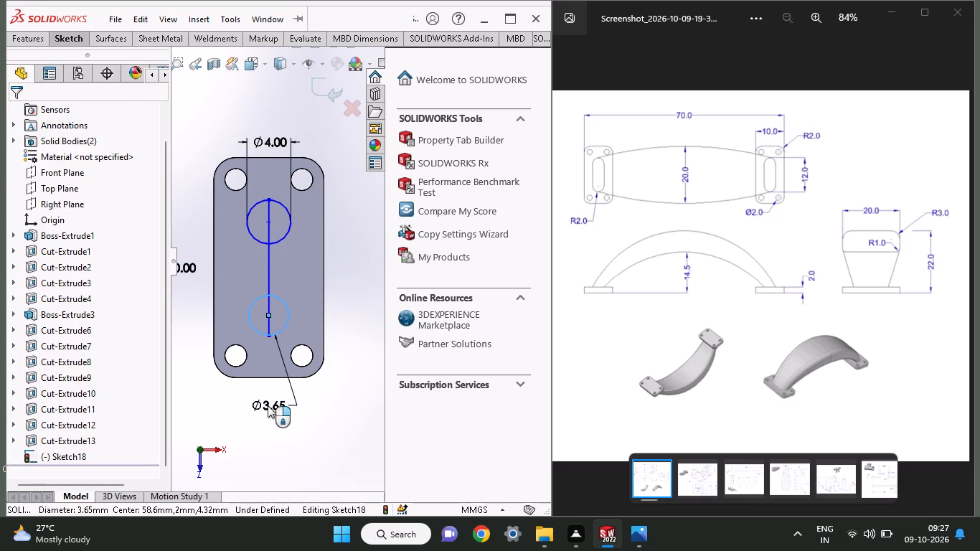
key("4")
key("Return")
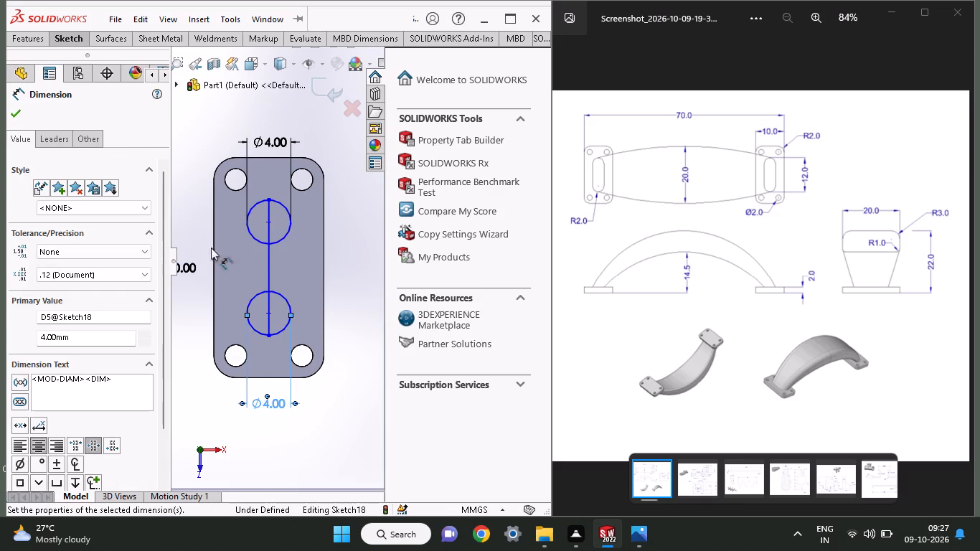
Sketch two vertical lines about 8.3 mm long joining the left and right sides of the two 4 mm circles.
left_click(57, 43)
left_click(101, 66)
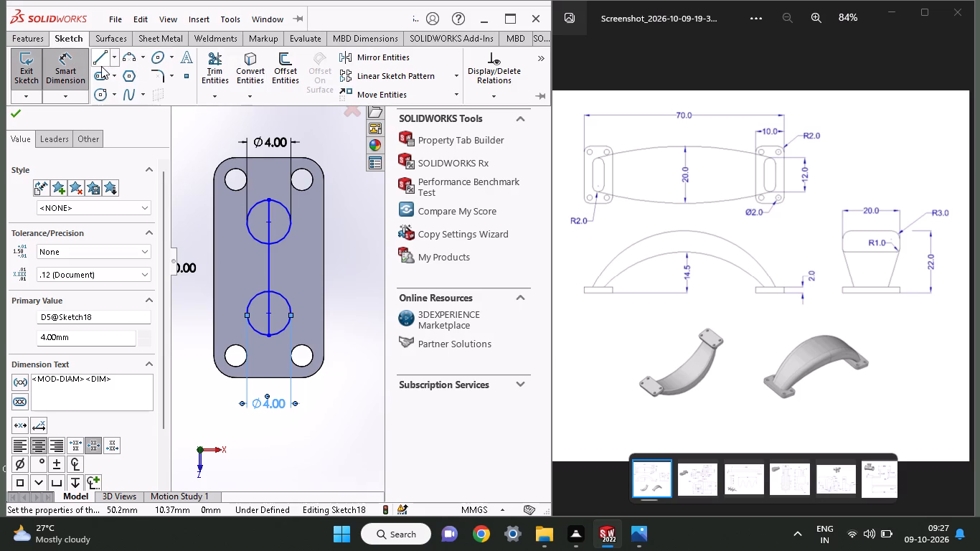
left_click(249, 223)
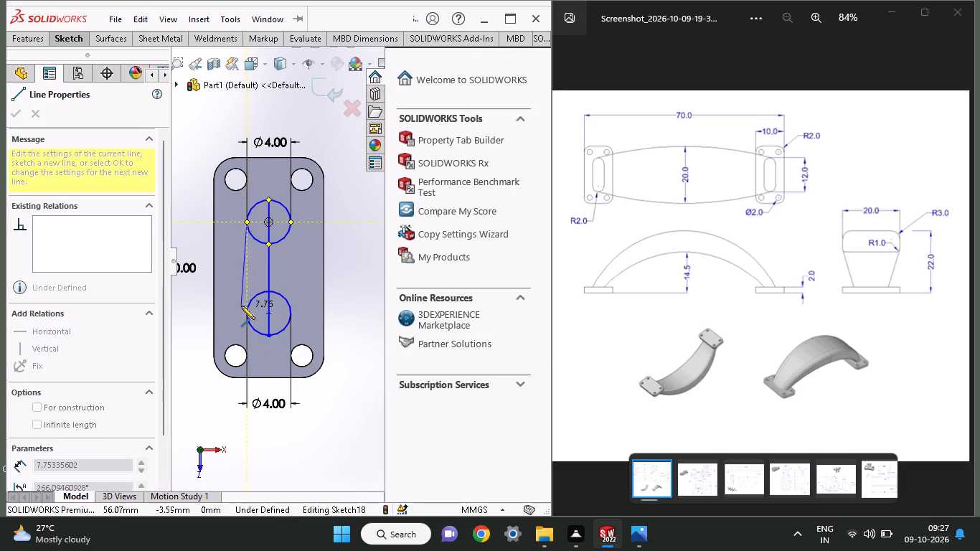
left_click(245, 314)
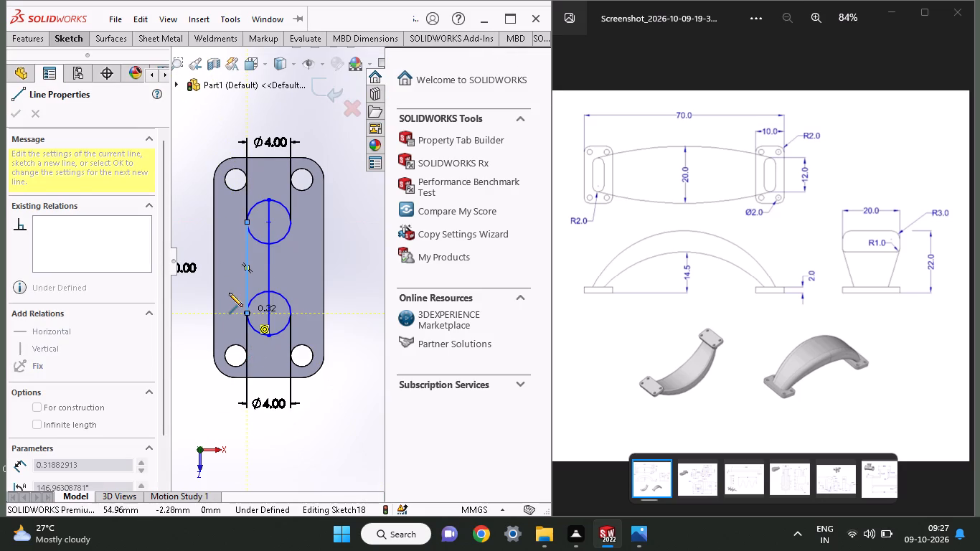
right_click(179, 228)
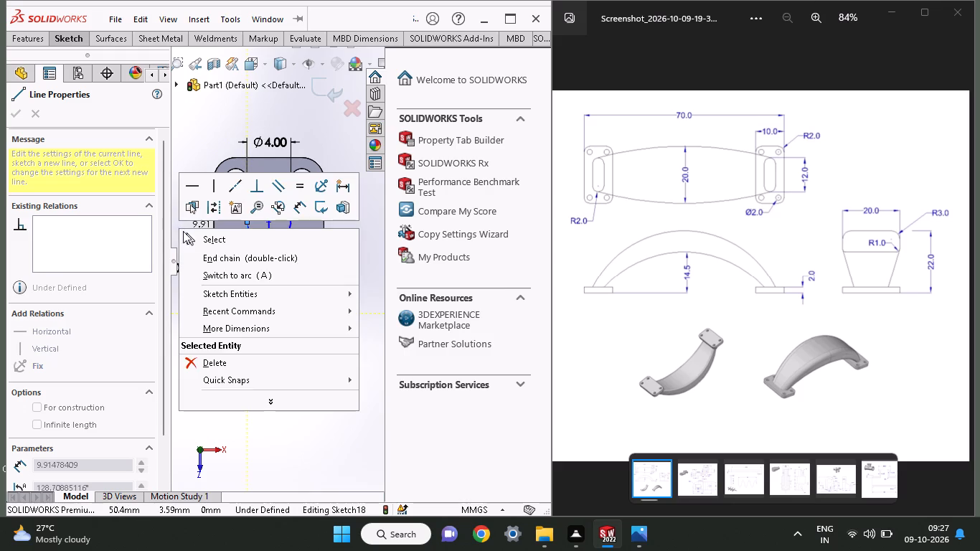
left_click(187, 237)
left_click(58, 36)
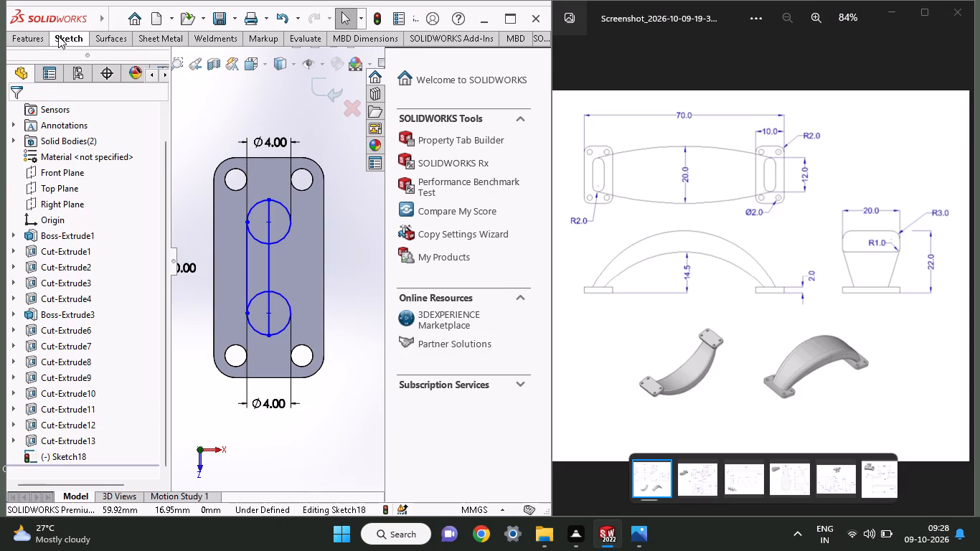
left_click(107, 65)
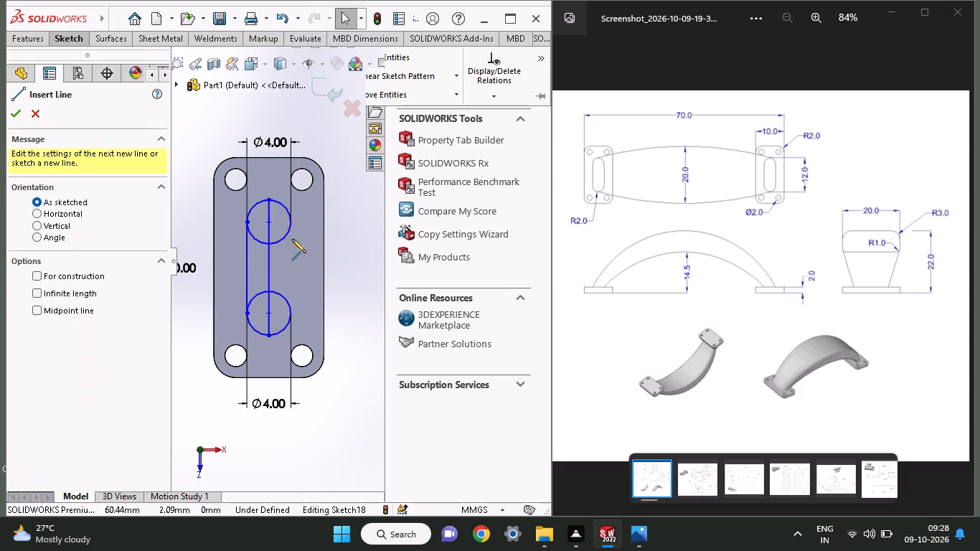
left_click(291, 224)
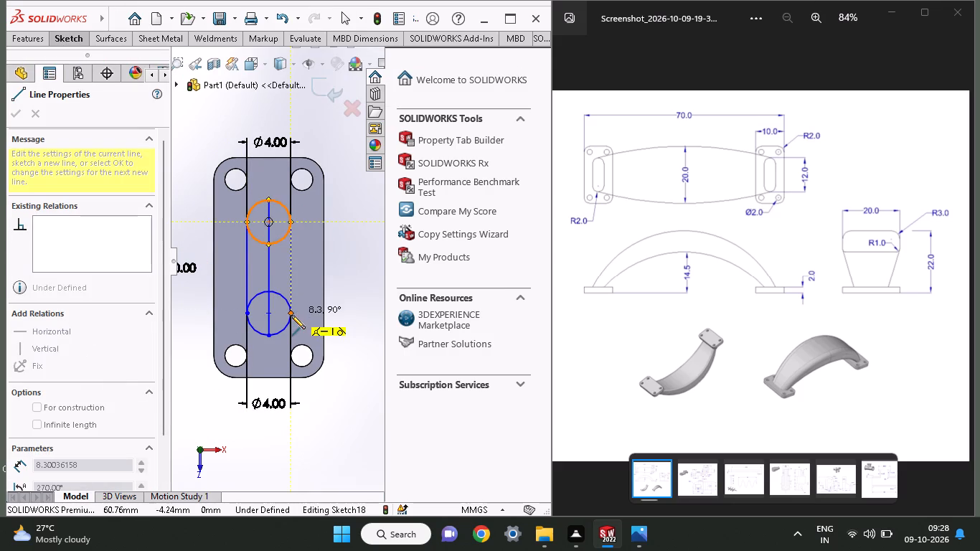
left_click(291, 315)
right_click(310, 258)
left_click(330, 262)
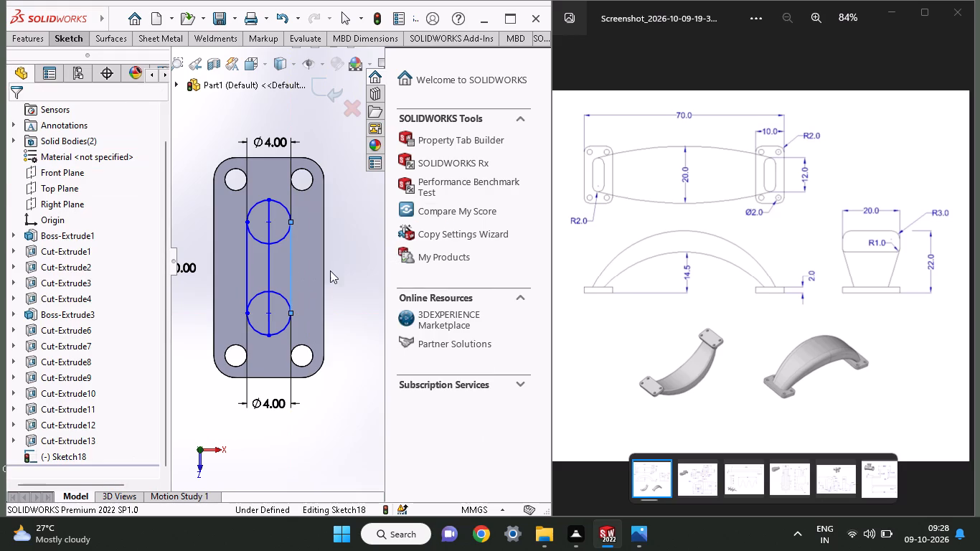
Trim away the central vertical line and the inner arcs of both circles, leaving a closed slot outline on the second foot plate.
left_click(65, 32)
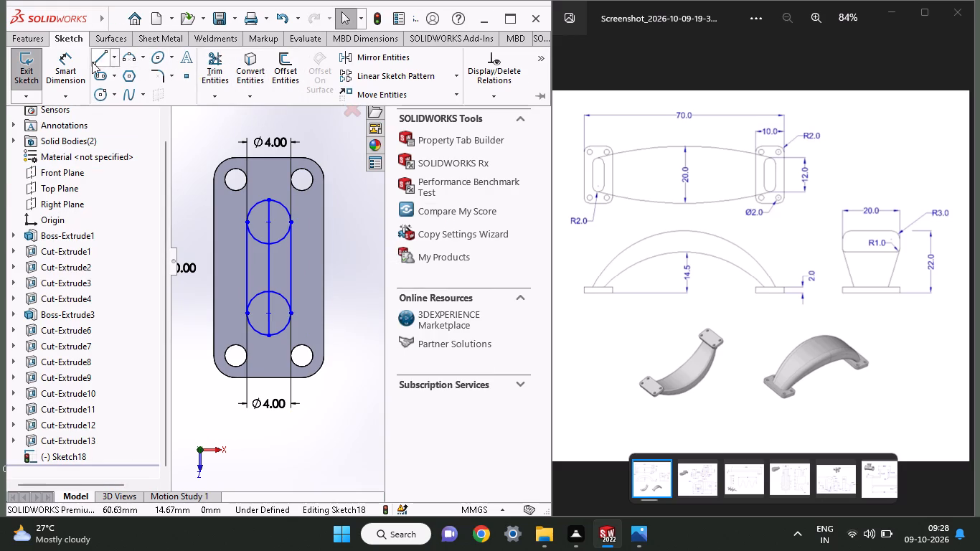
left_click(215, 65)
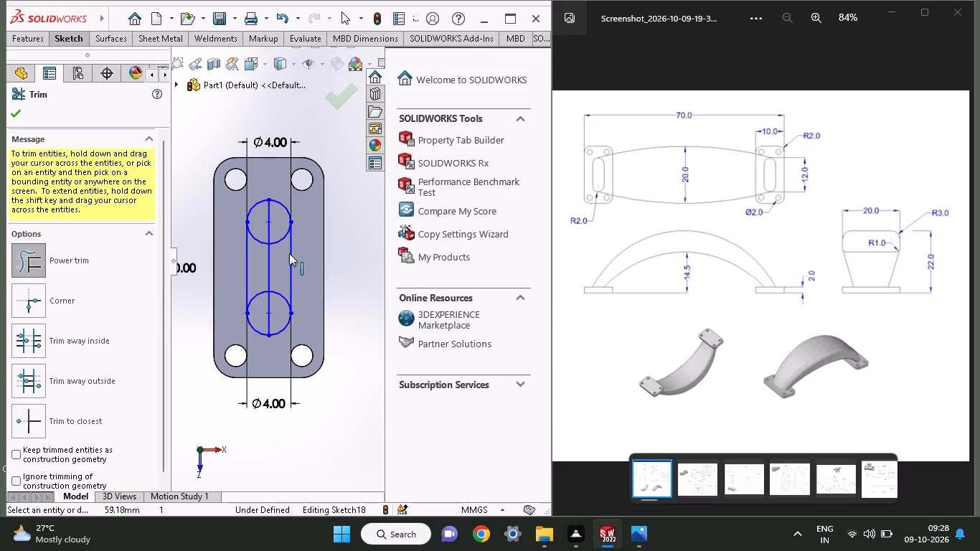
left_click_drag(279, 253, 258, 268)
left_click_drag(280, 218, 270, 240)
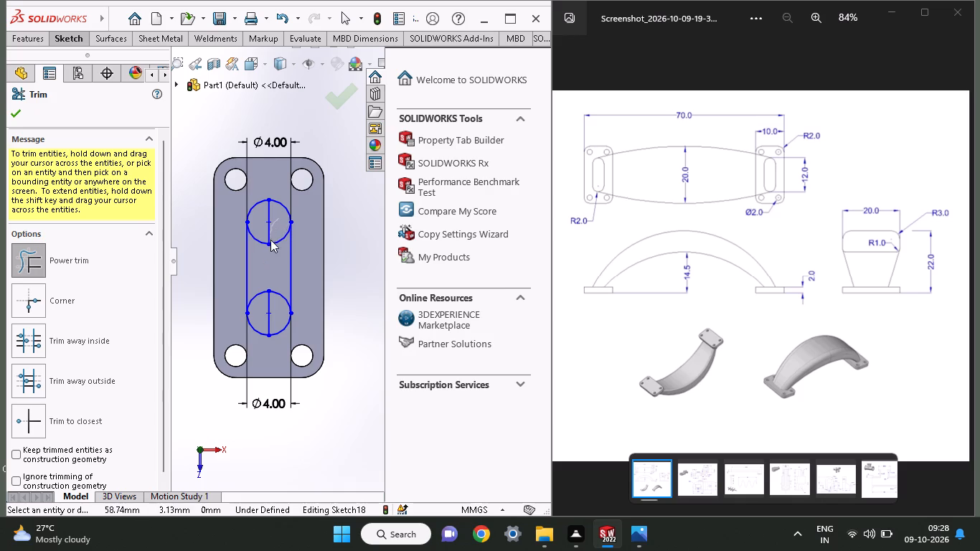
left_click_drag(270, 240, 275, 235)
left_click_drag(286, 279, 257, 276)
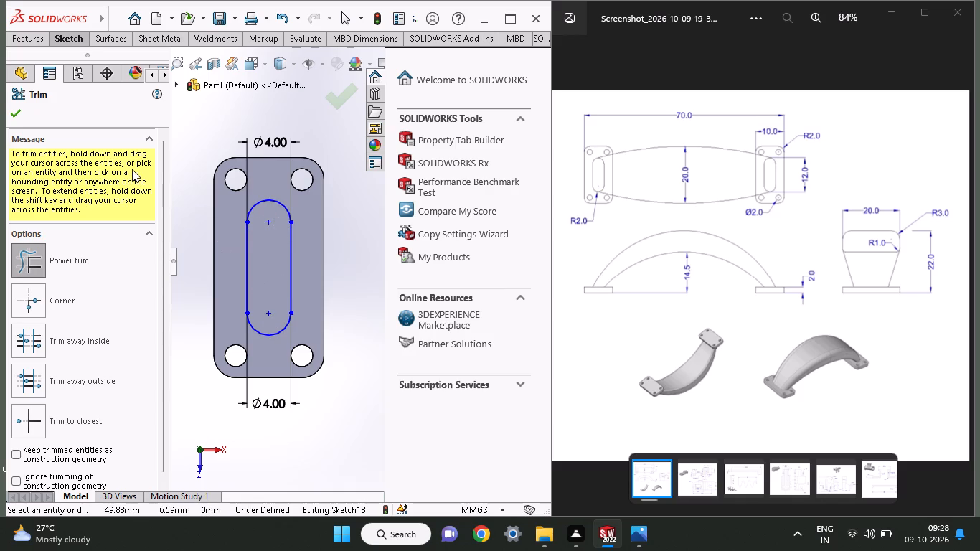
left_click(15, 117)
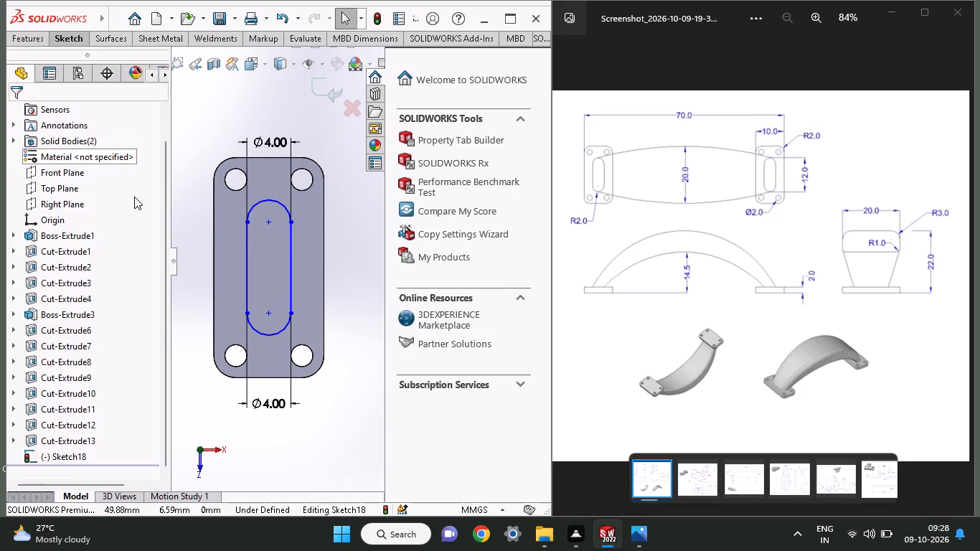
Exit the sketch containing the slot outlines on both foot plates.
scroll(207, 345, "down", 3)
scroll(226, 318, "up", 1)
scroll(277, 281, "up", 2)
scroll(277, 281, "down", 1)
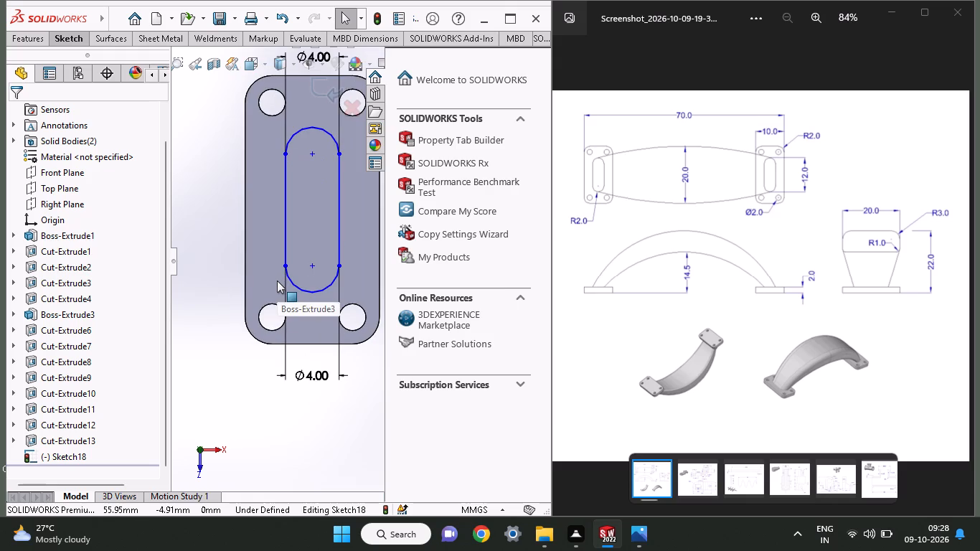
scroll(277, 281, "up", 10, "ctrl")
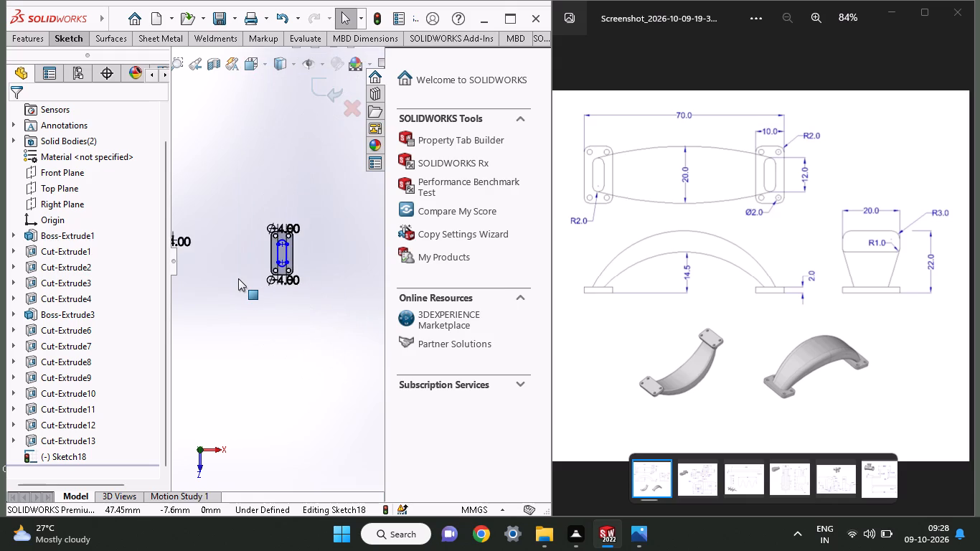
scroll(238, 278, "up", 3, "ctrl")
scroll(238, 278, "down", 4, "ctrl")
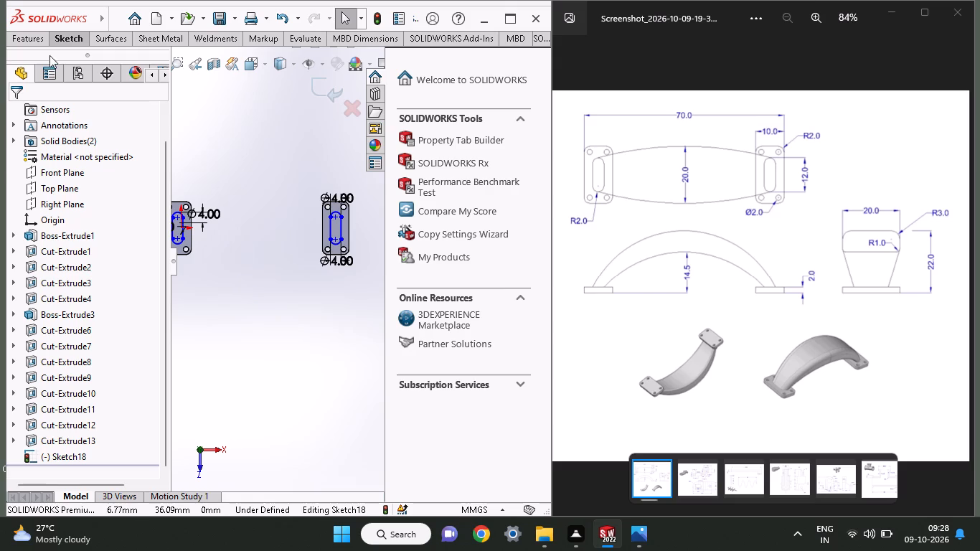
left_click(17, 32)
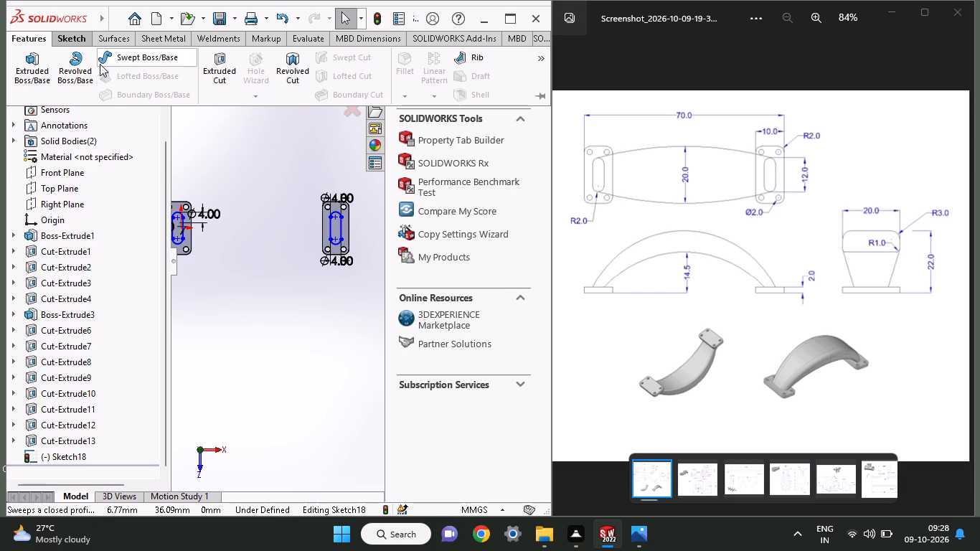
right_click(234, 283)
left_click(398, 265)
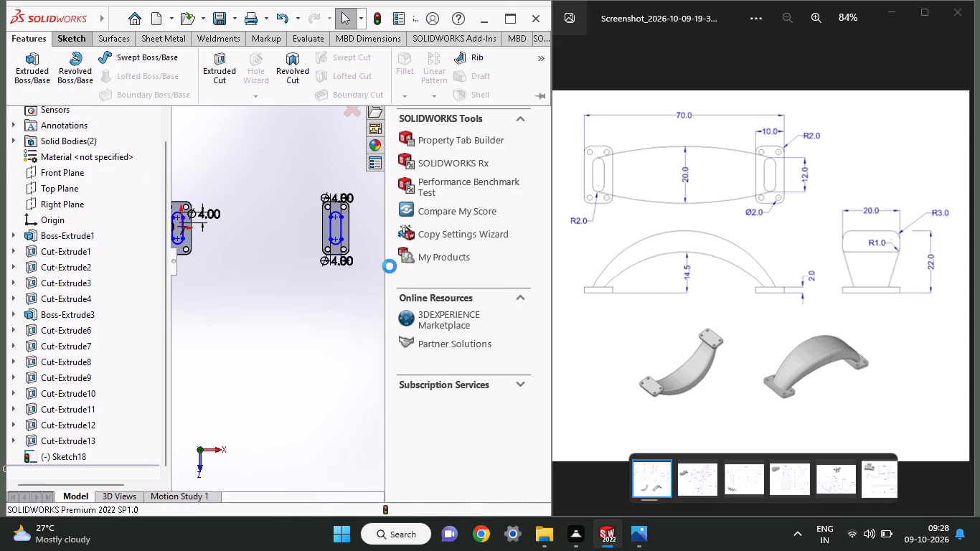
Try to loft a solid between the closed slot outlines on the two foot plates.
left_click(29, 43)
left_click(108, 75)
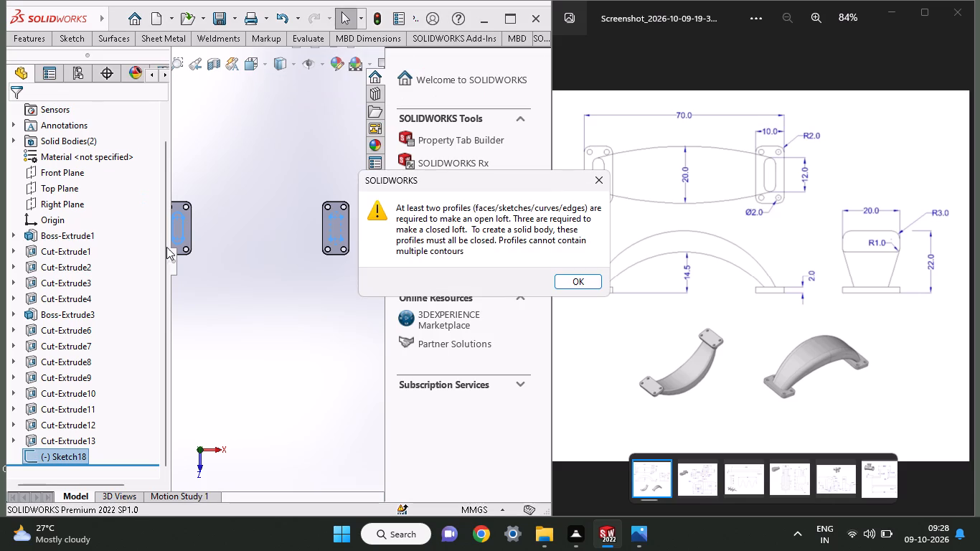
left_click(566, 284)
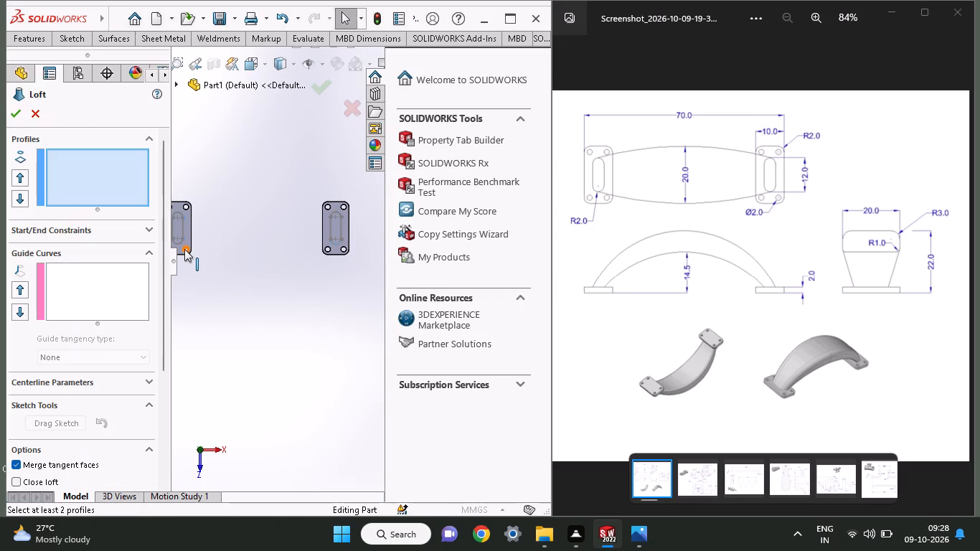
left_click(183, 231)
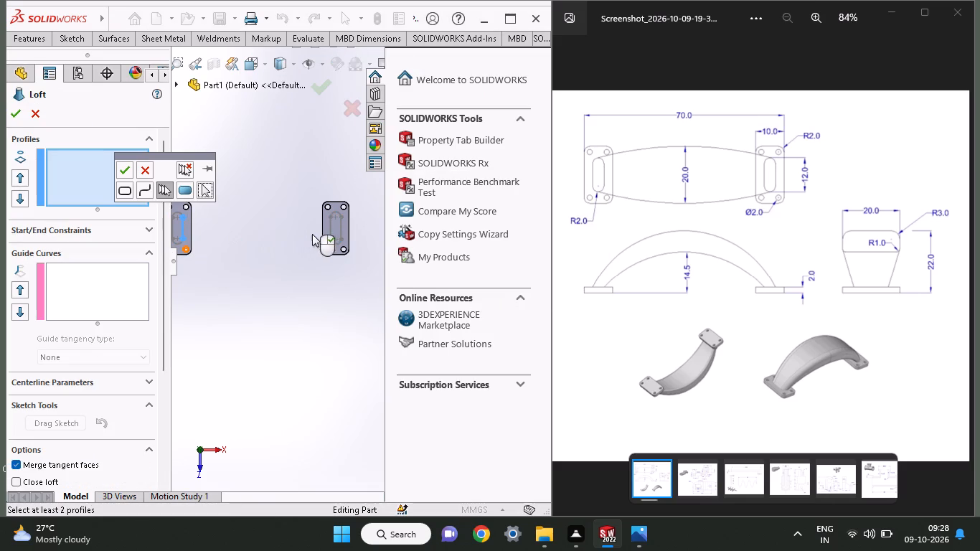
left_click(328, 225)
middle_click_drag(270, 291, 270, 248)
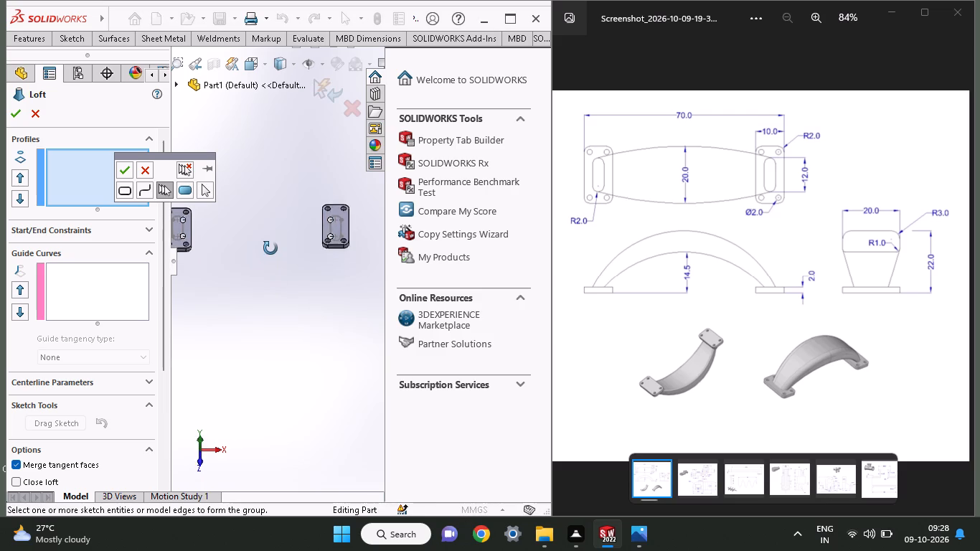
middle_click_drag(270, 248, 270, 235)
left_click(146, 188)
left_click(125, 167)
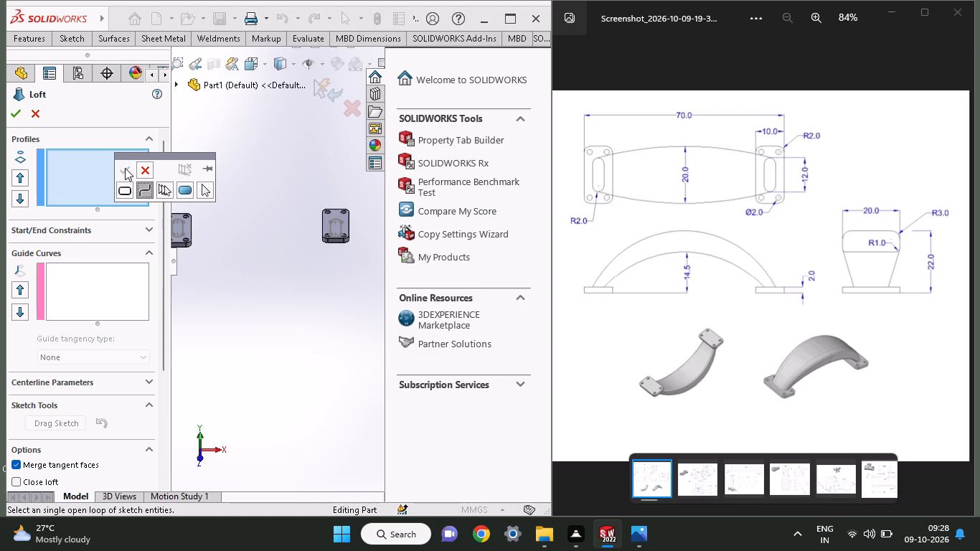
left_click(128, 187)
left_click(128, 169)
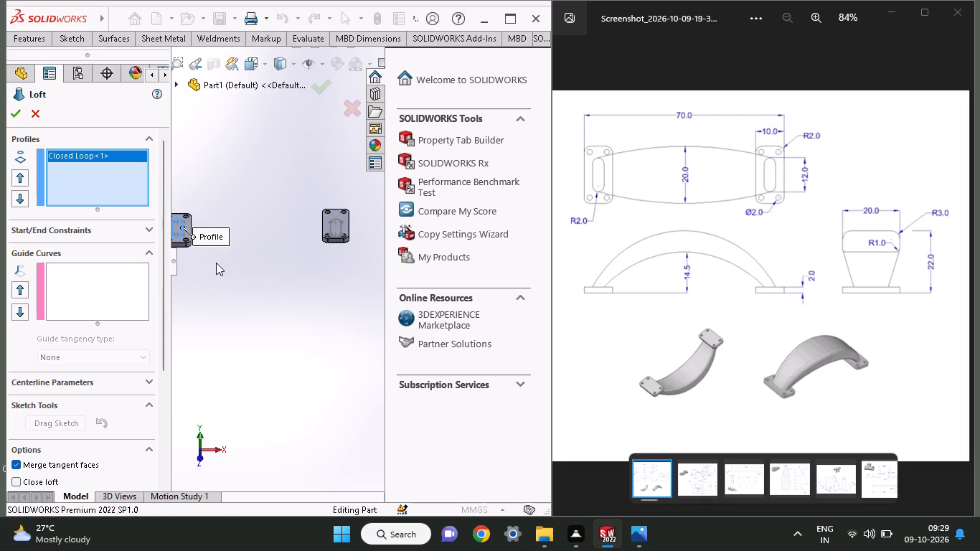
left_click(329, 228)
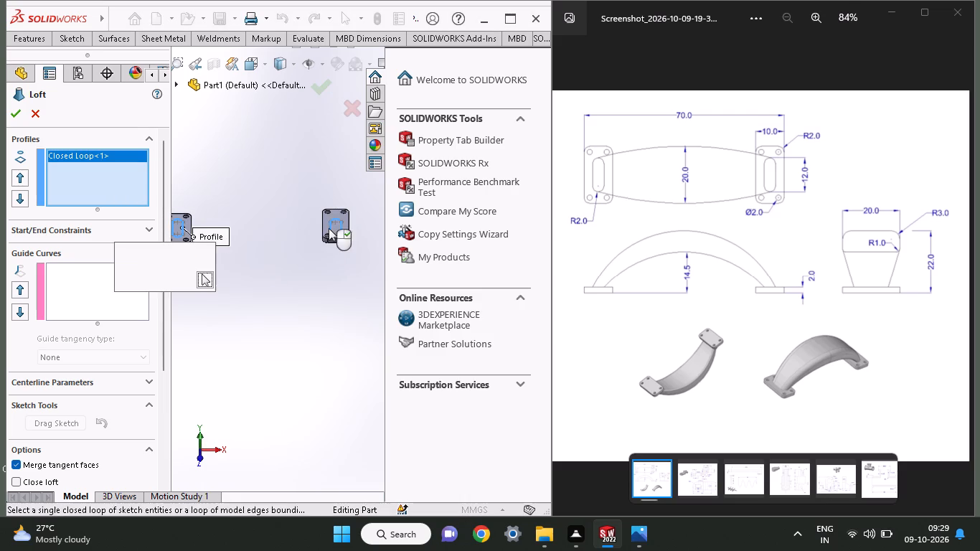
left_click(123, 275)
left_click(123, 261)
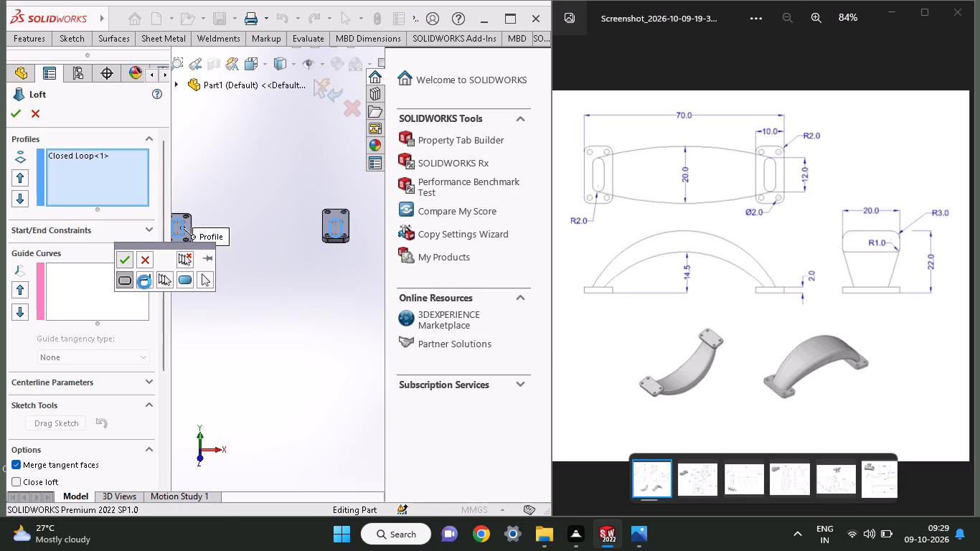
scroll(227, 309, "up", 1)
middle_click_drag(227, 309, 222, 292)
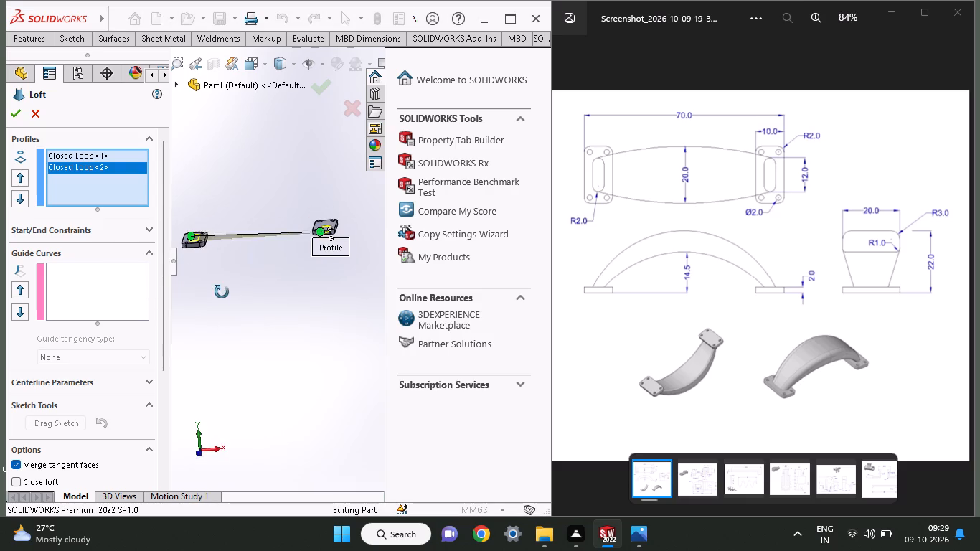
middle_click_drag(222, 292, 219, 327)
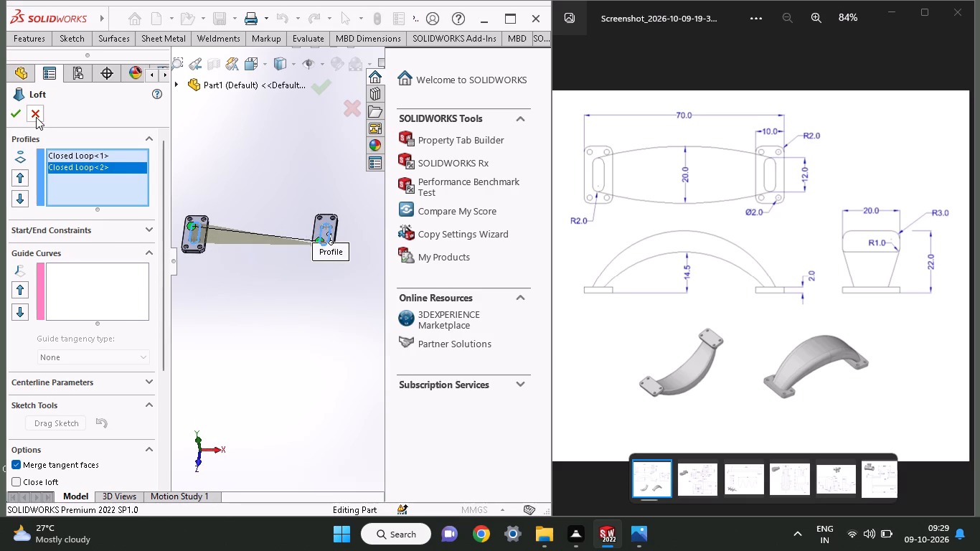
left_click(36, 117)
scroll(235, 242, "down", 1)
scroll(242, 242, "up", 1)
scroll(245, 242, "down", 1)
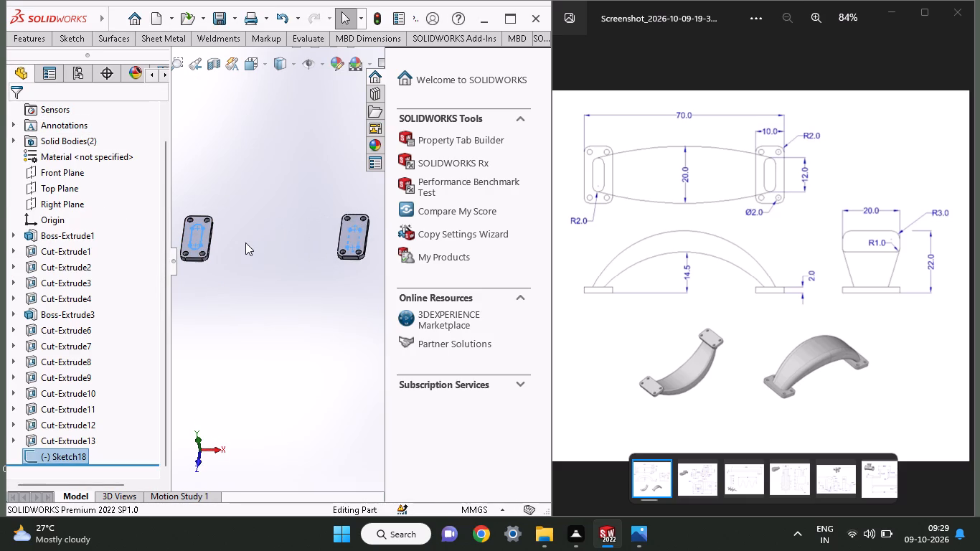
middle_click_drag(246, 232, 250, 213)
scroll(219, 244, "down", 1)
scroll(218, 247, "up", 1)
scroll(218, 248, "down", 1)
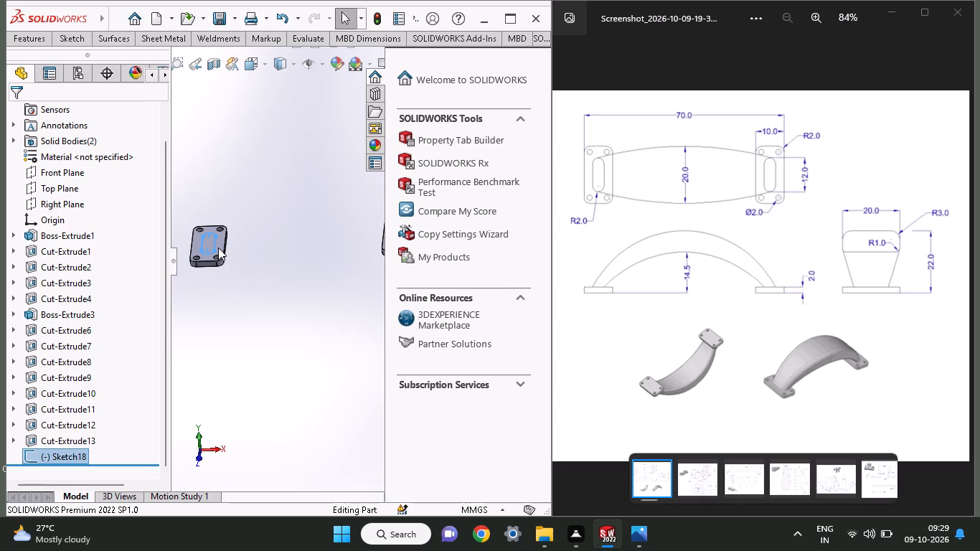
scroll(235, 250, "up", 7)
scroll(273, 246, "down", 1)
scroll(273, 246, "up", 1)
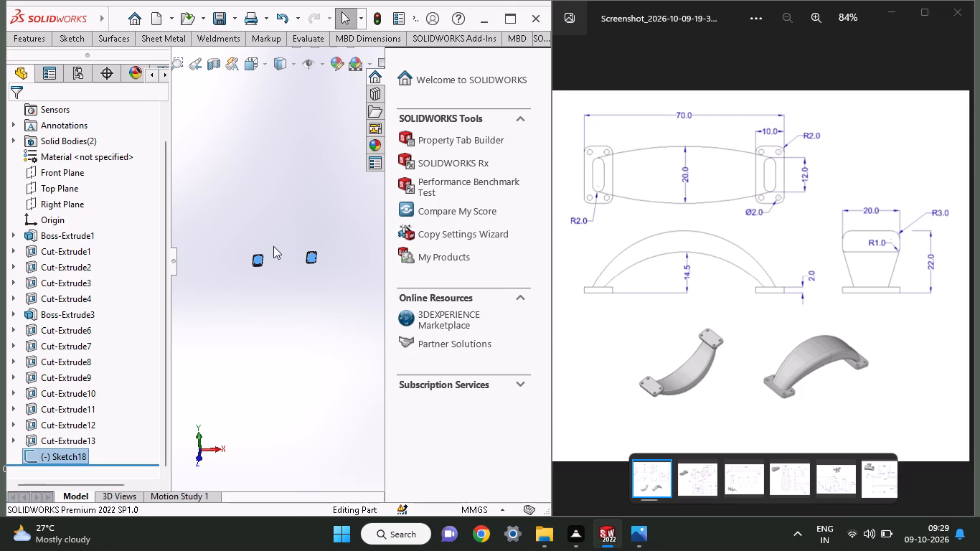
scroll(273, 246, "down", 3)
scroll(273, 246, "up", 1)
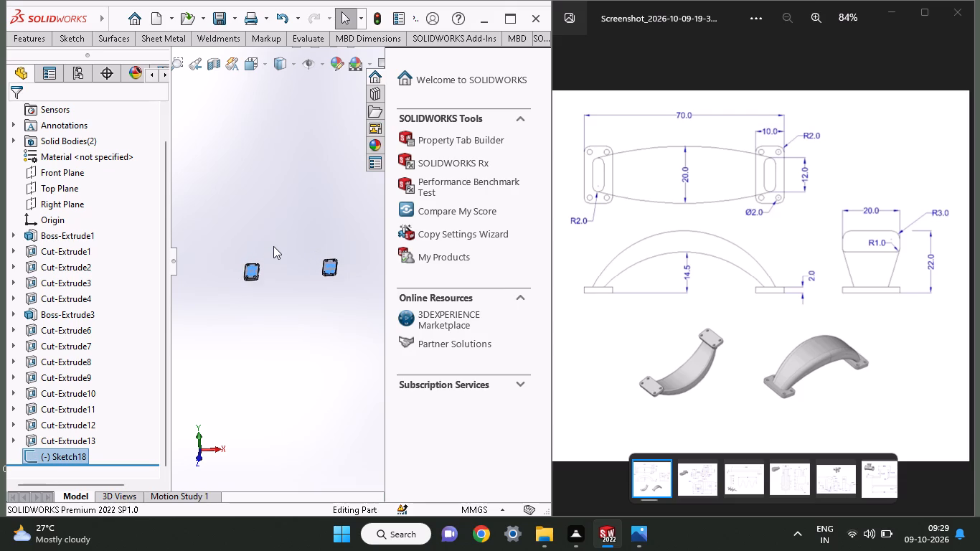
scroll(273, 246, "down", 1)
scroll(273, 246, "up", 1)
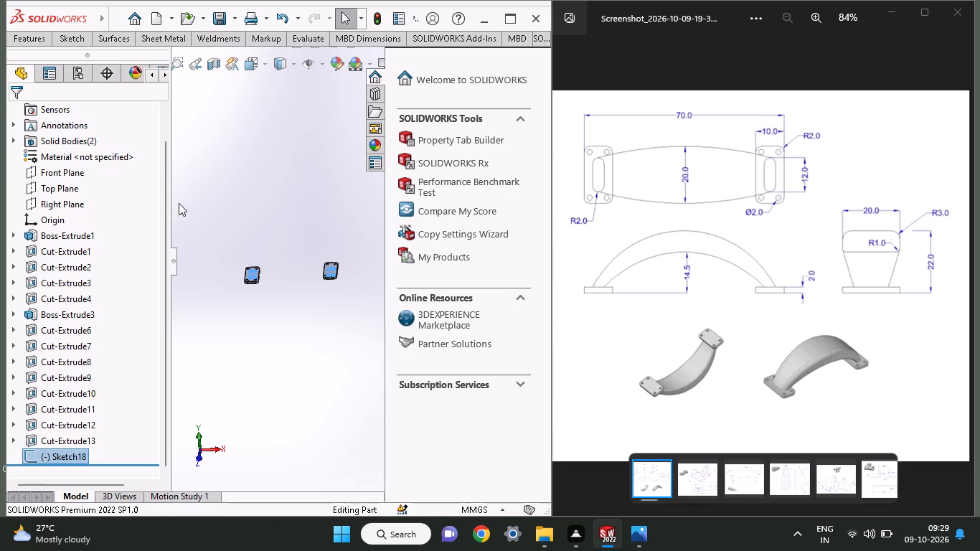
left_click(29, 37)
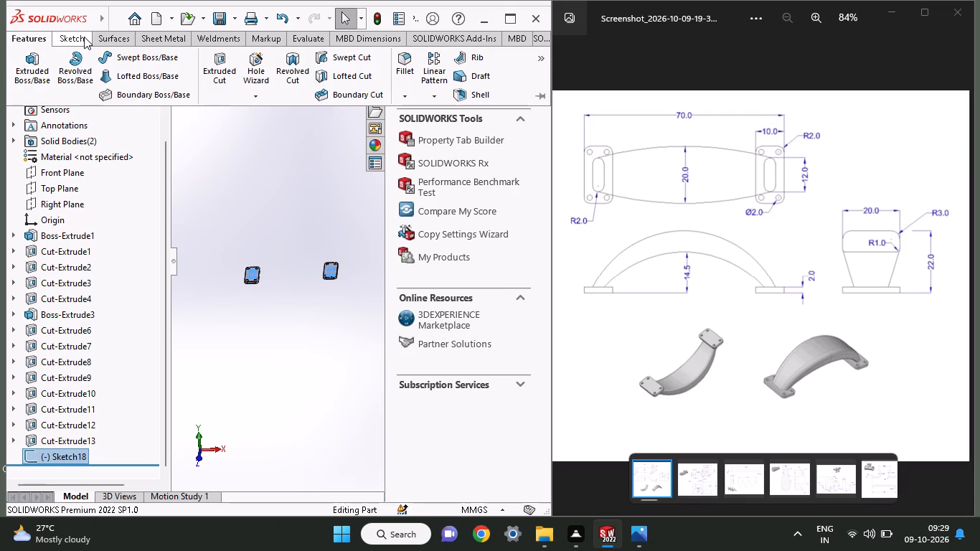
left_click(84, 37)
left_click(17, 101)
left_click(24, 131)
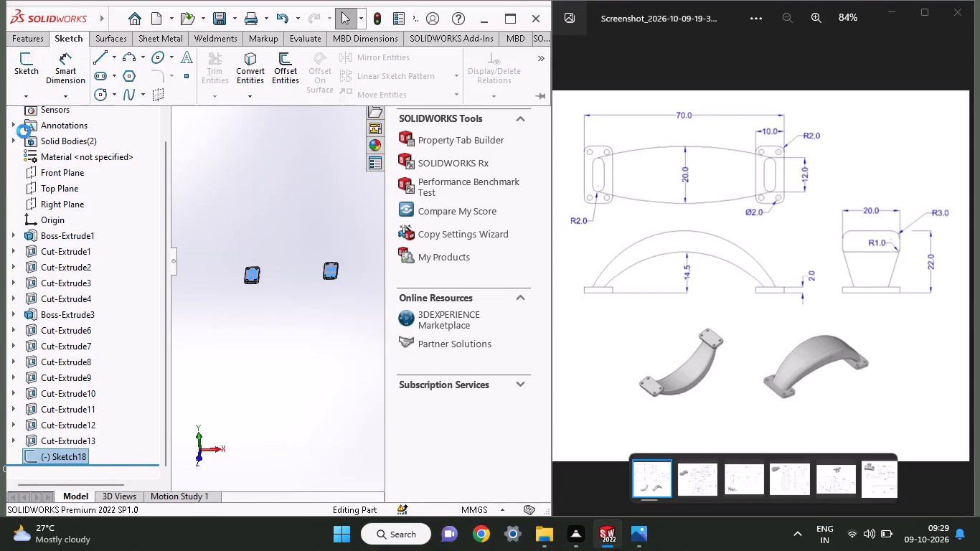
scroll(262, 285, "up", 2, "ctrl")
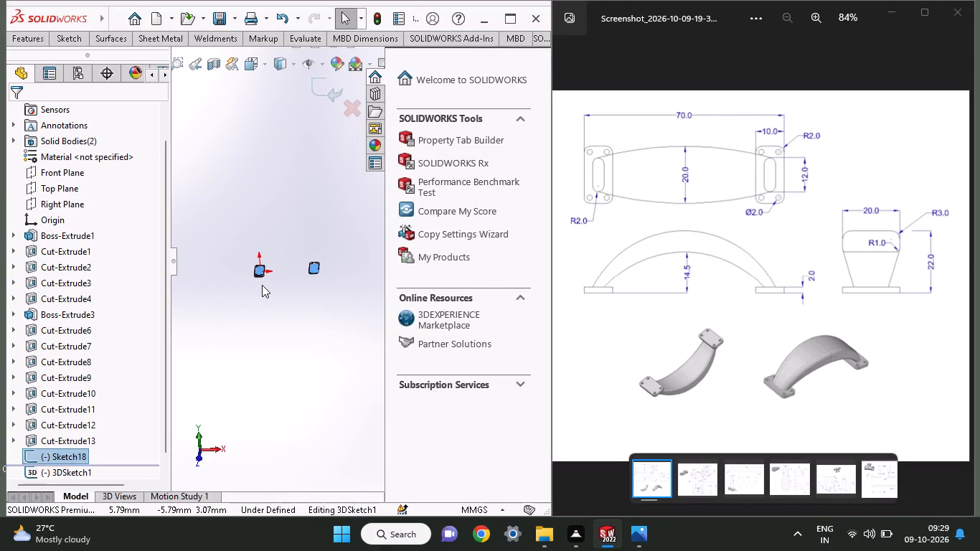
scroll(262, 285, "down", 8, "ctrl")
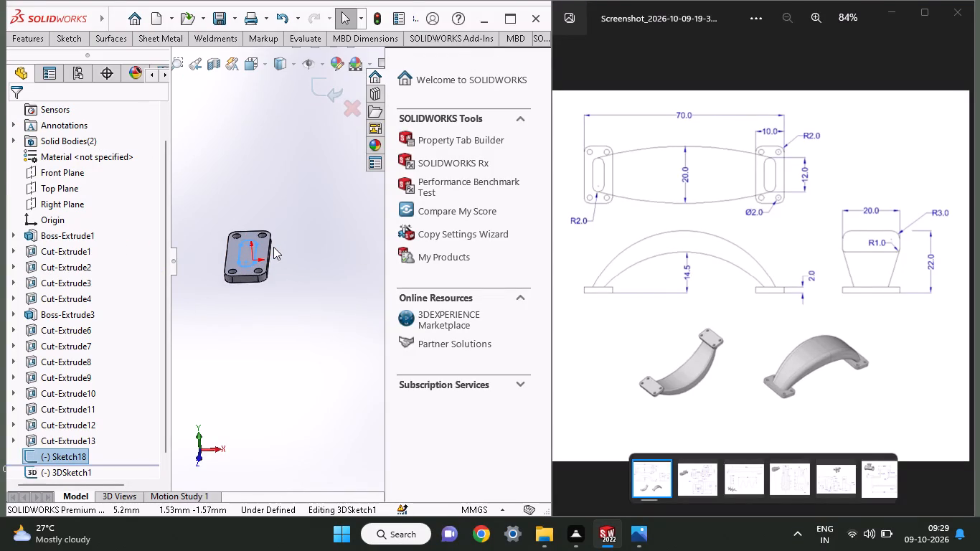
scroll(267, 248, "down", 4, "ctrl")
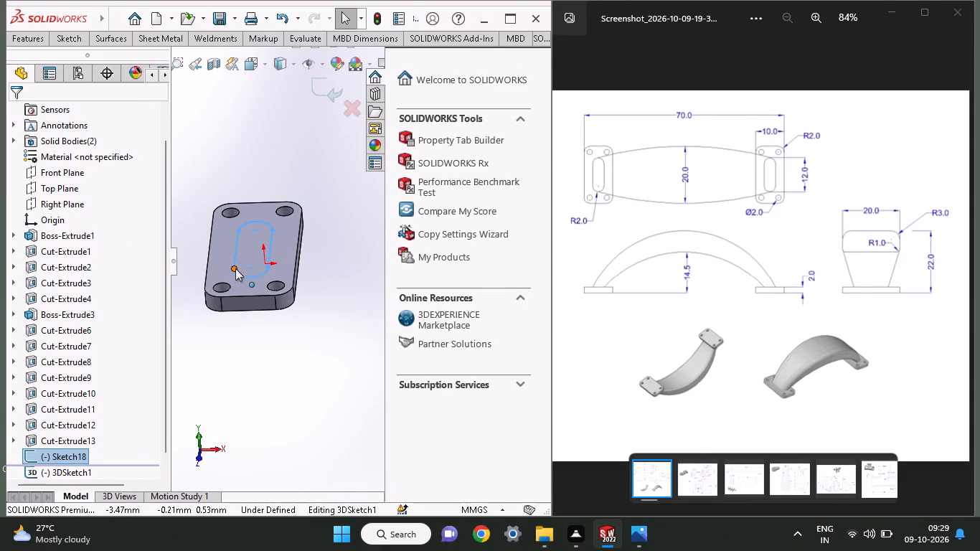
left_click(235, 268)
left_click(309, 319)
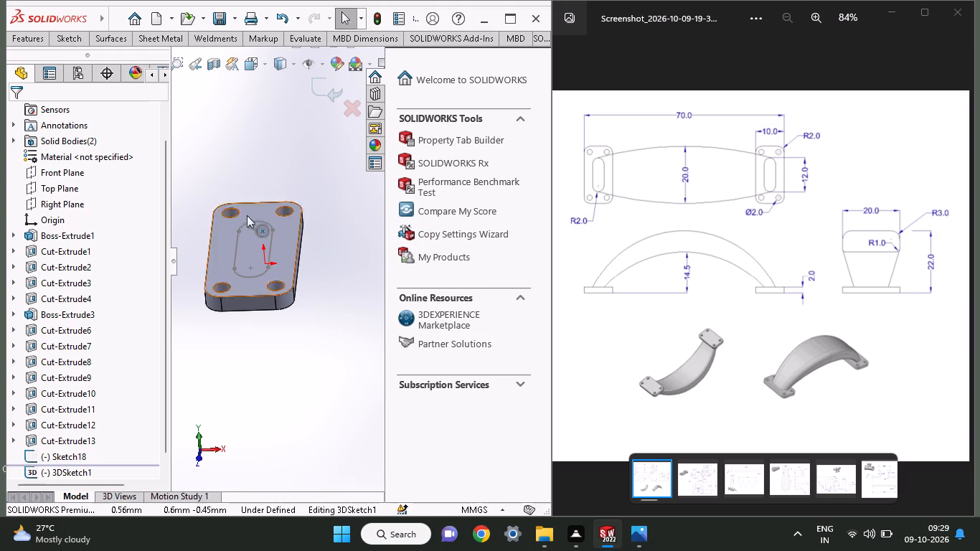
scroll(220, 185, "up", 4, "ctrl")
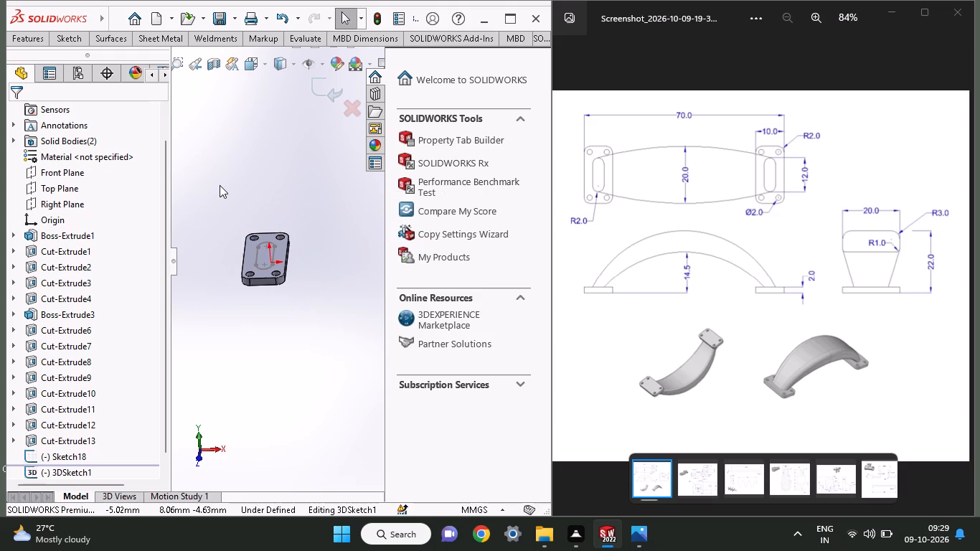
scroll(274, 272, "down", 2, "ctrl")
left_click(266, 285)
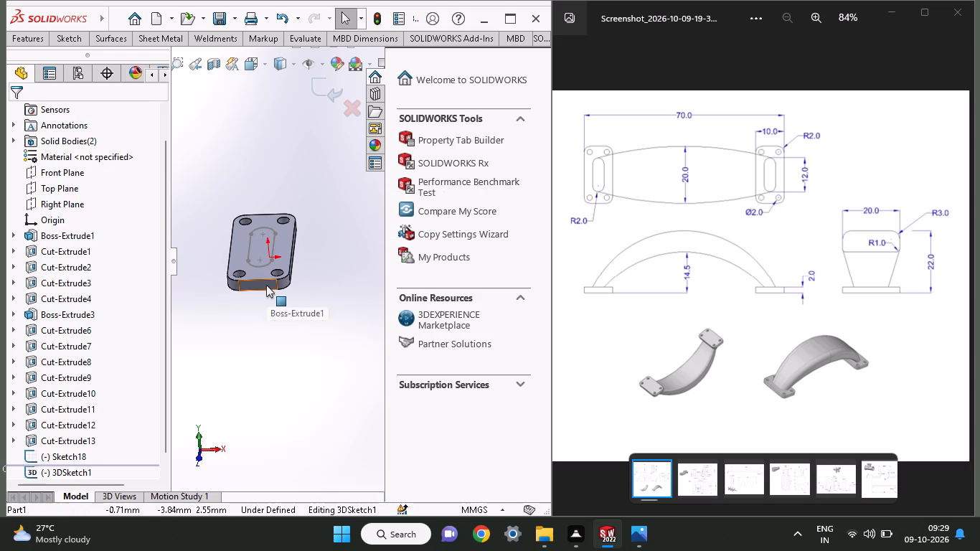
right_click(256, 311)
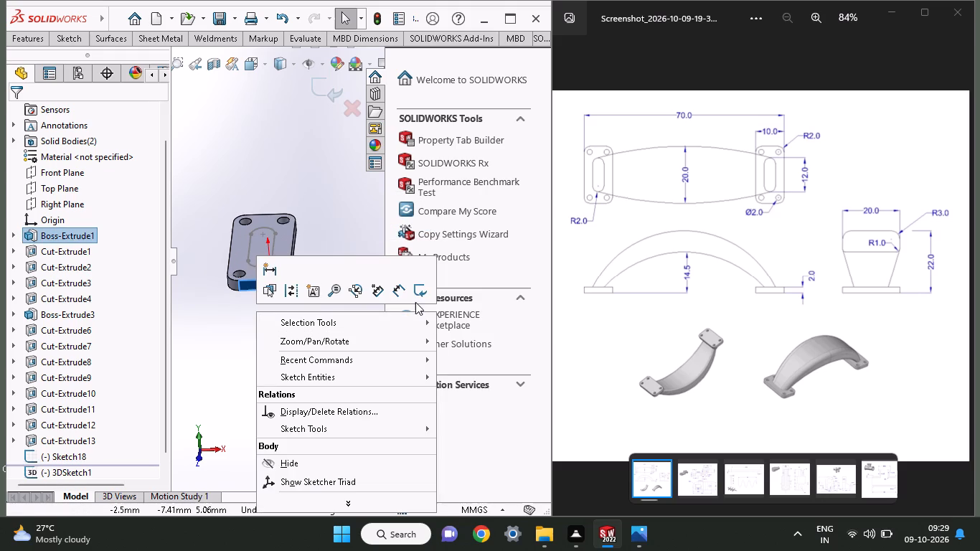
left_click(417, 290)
Start a sketch on the flat front side face of the first foot plate.
left_click(263, 286)
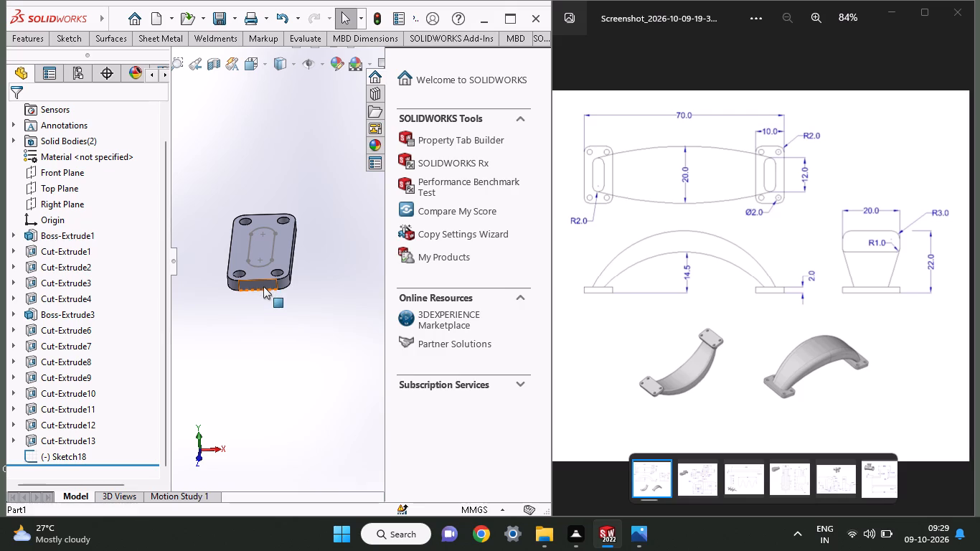
left_click(328, 251)
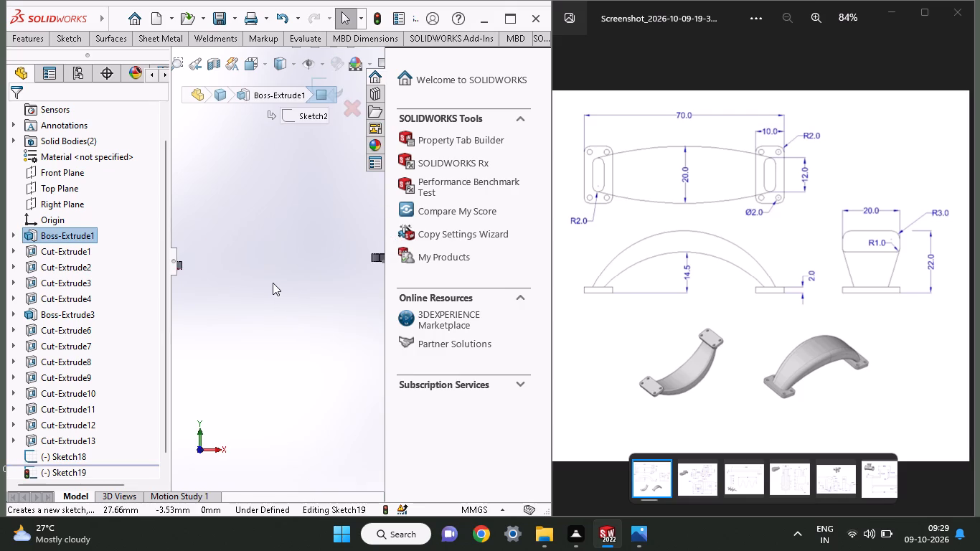
scroll(273, 283, "up", 3, "ctrl")
scroll(268, 275, "down", 2, "ctrl")
scroll(266, 268, "up", 1, "ctrl")
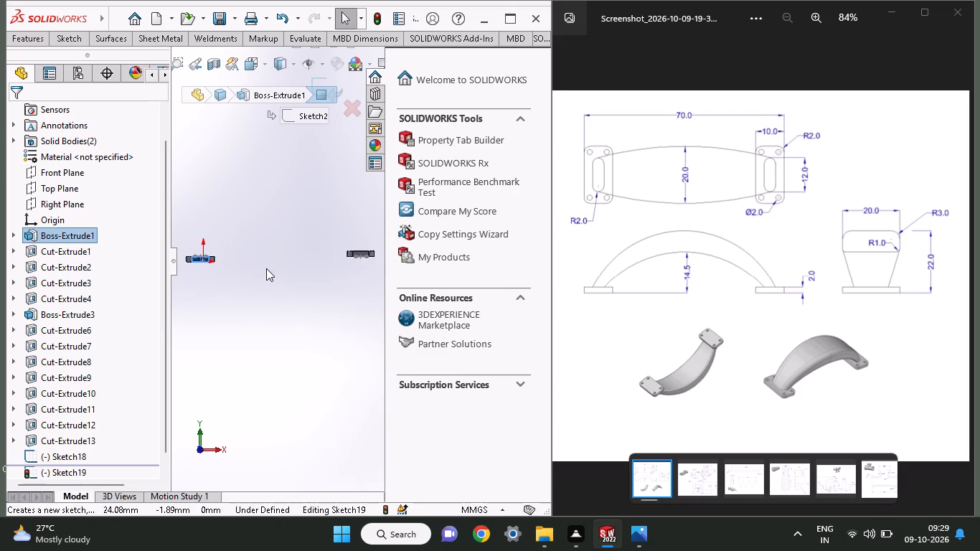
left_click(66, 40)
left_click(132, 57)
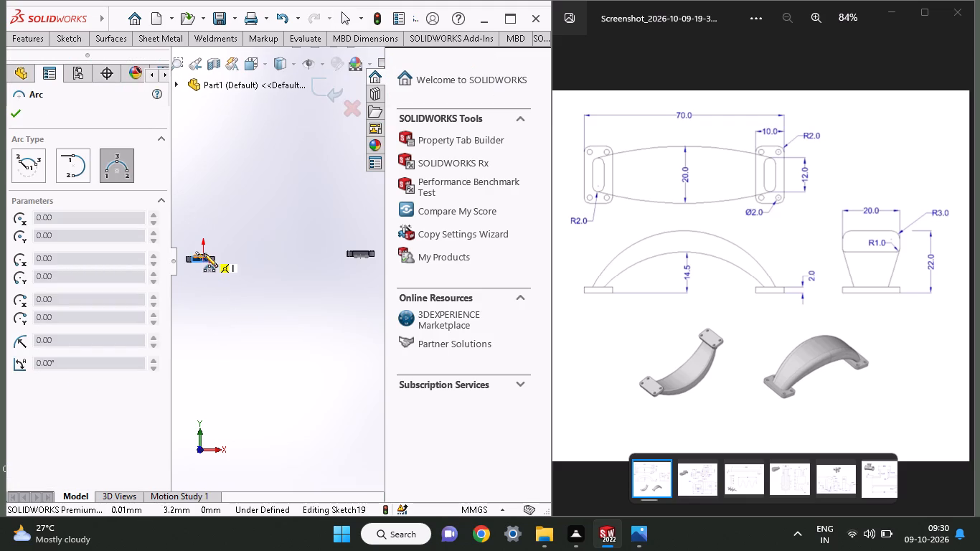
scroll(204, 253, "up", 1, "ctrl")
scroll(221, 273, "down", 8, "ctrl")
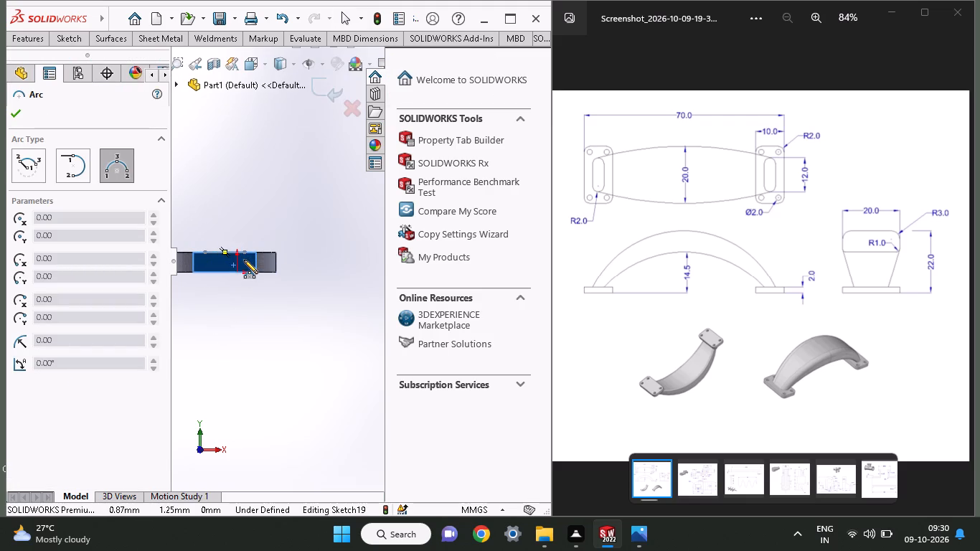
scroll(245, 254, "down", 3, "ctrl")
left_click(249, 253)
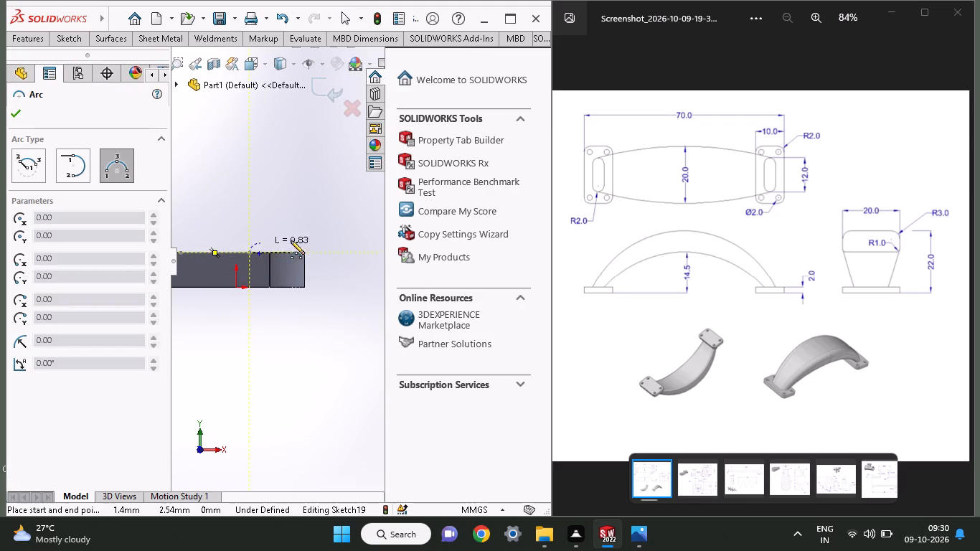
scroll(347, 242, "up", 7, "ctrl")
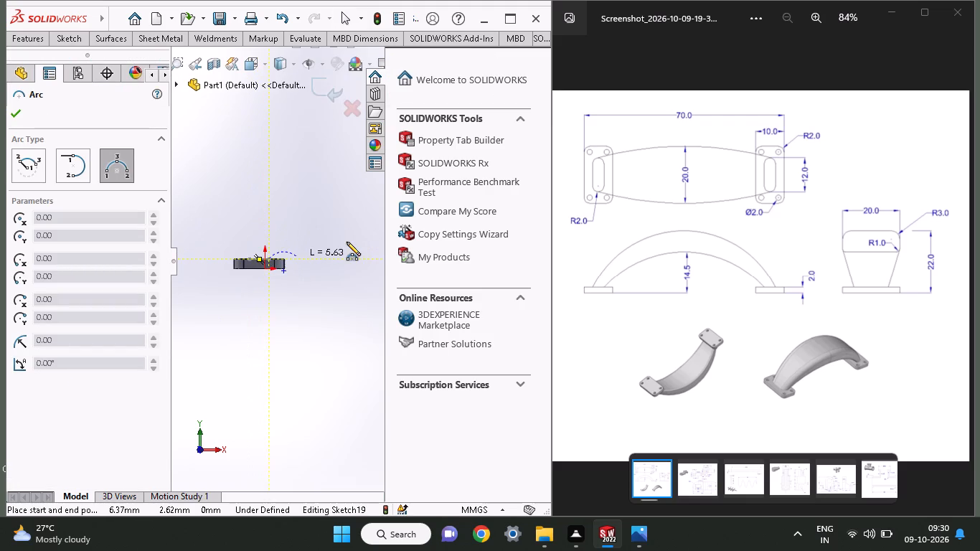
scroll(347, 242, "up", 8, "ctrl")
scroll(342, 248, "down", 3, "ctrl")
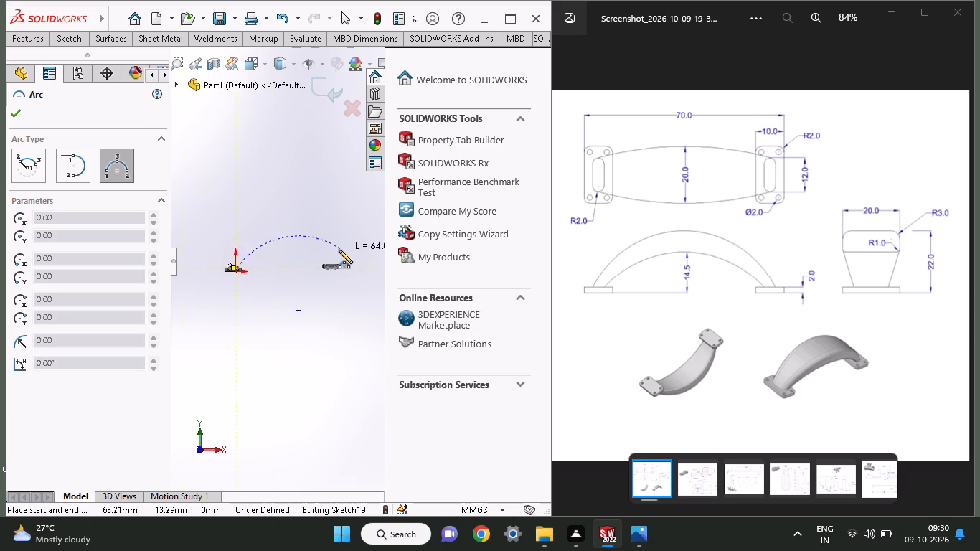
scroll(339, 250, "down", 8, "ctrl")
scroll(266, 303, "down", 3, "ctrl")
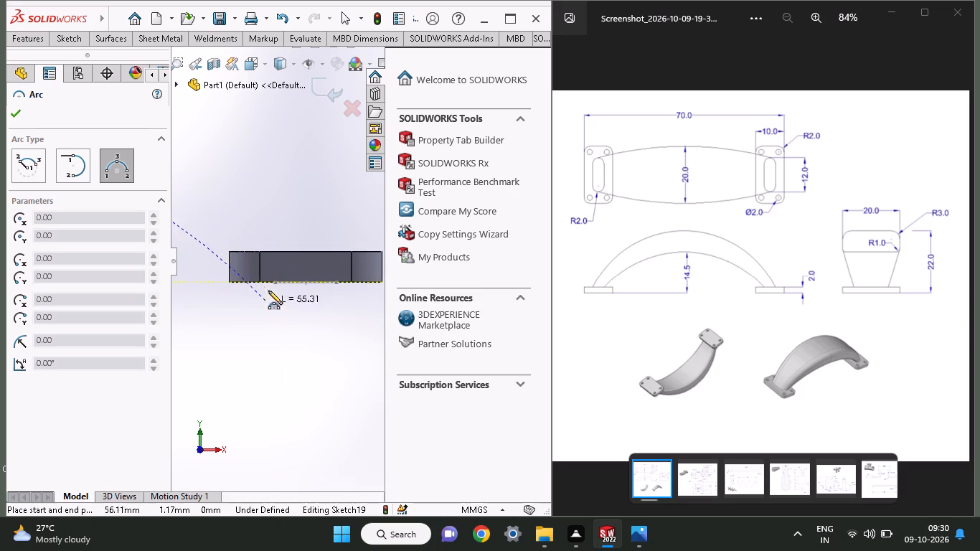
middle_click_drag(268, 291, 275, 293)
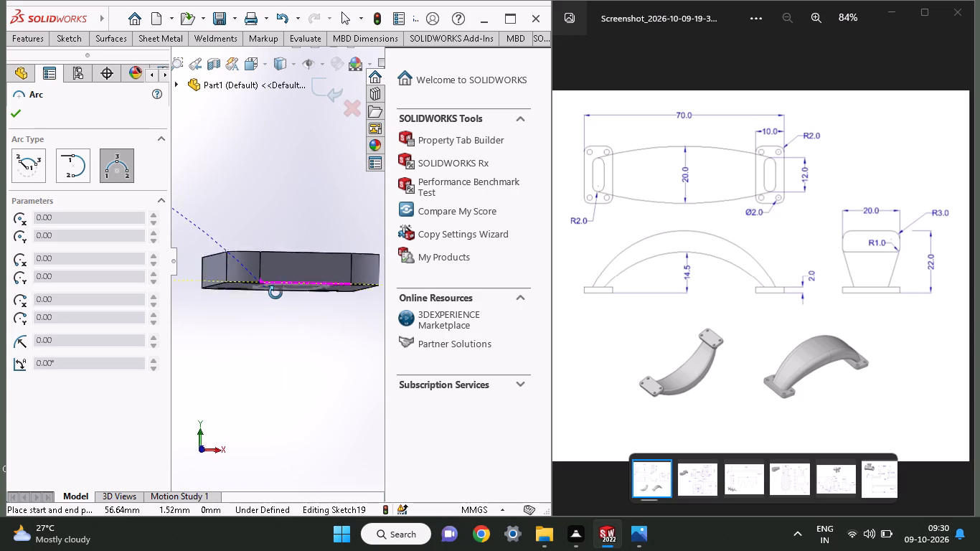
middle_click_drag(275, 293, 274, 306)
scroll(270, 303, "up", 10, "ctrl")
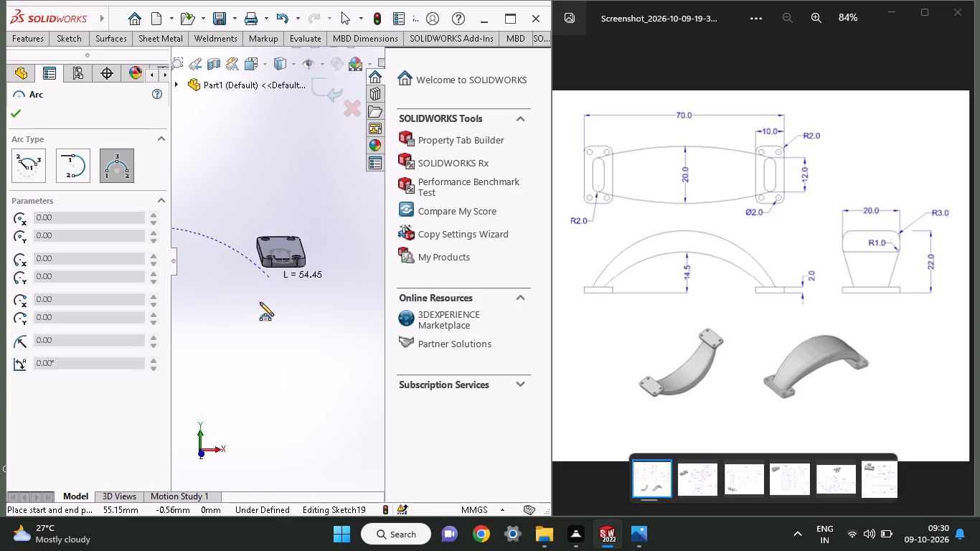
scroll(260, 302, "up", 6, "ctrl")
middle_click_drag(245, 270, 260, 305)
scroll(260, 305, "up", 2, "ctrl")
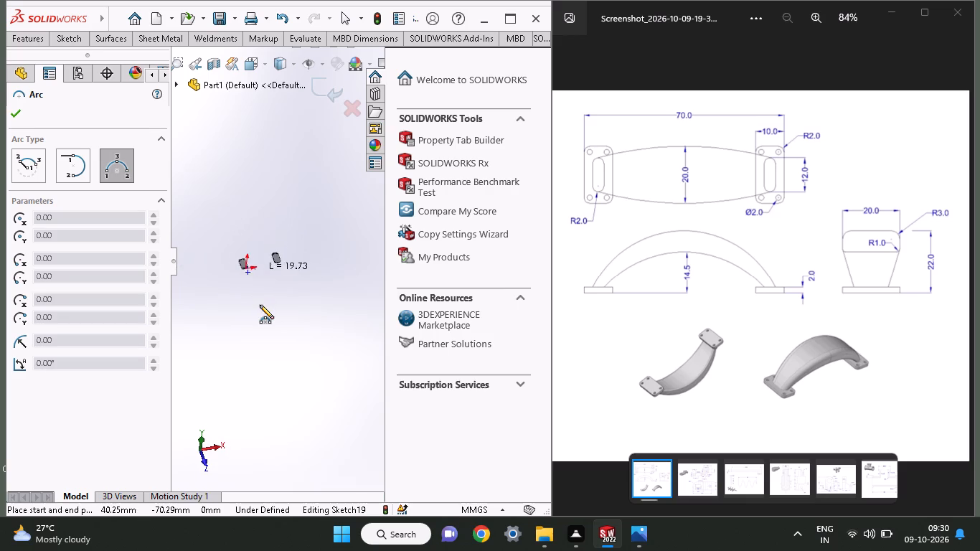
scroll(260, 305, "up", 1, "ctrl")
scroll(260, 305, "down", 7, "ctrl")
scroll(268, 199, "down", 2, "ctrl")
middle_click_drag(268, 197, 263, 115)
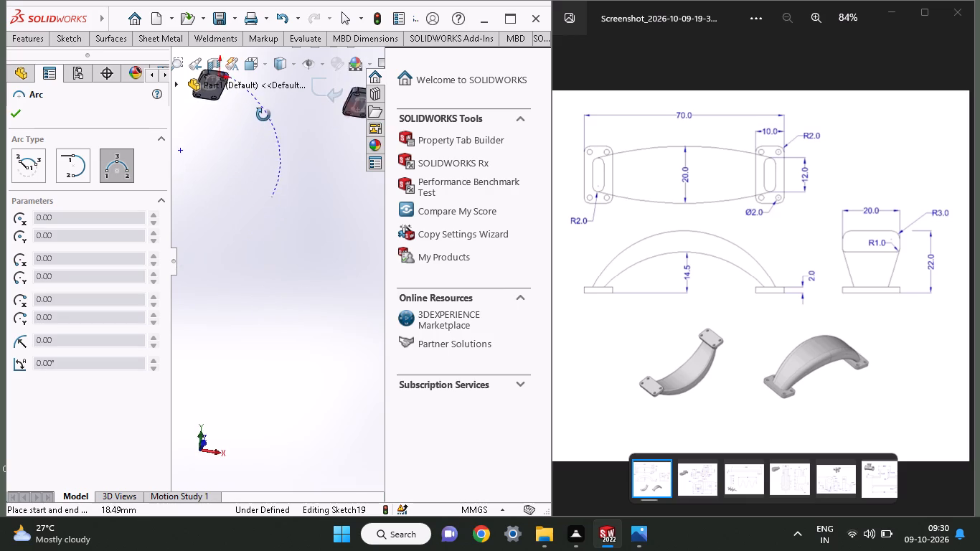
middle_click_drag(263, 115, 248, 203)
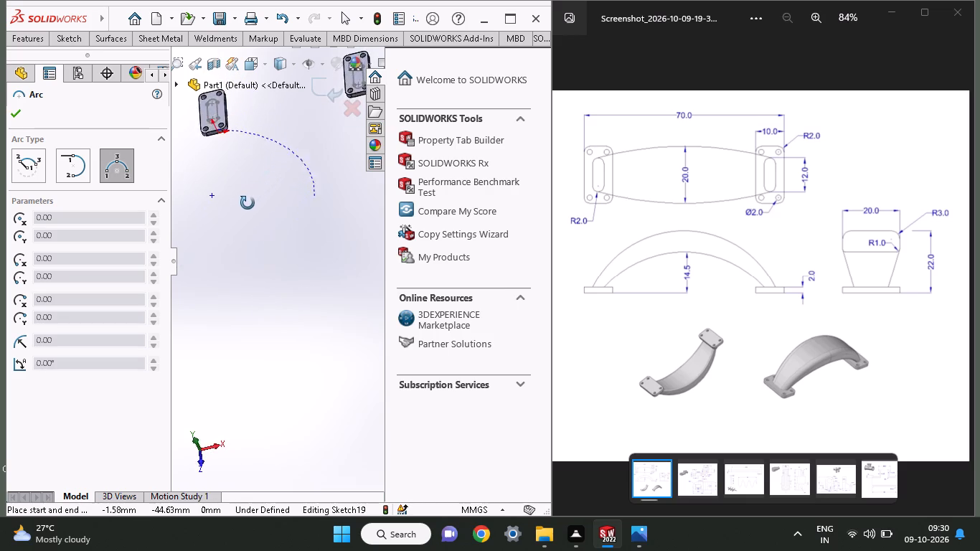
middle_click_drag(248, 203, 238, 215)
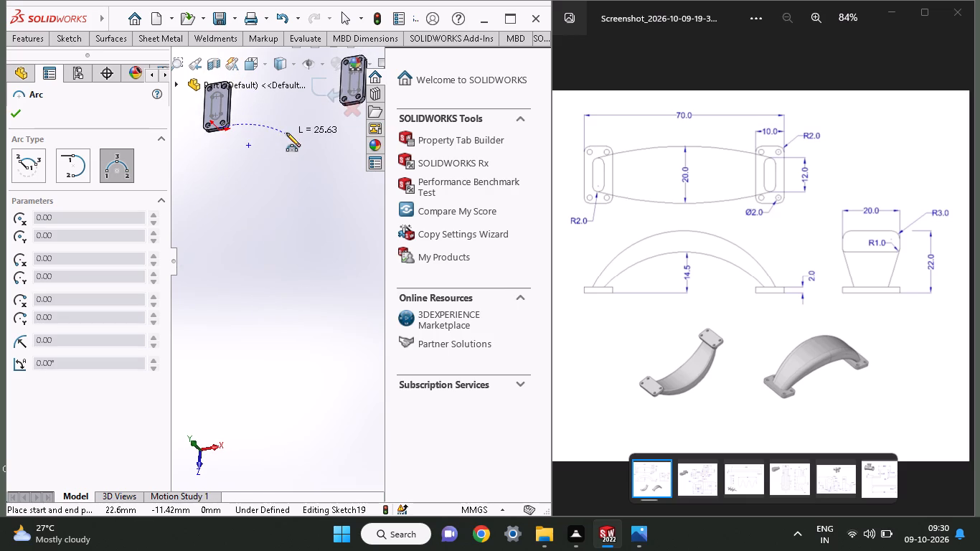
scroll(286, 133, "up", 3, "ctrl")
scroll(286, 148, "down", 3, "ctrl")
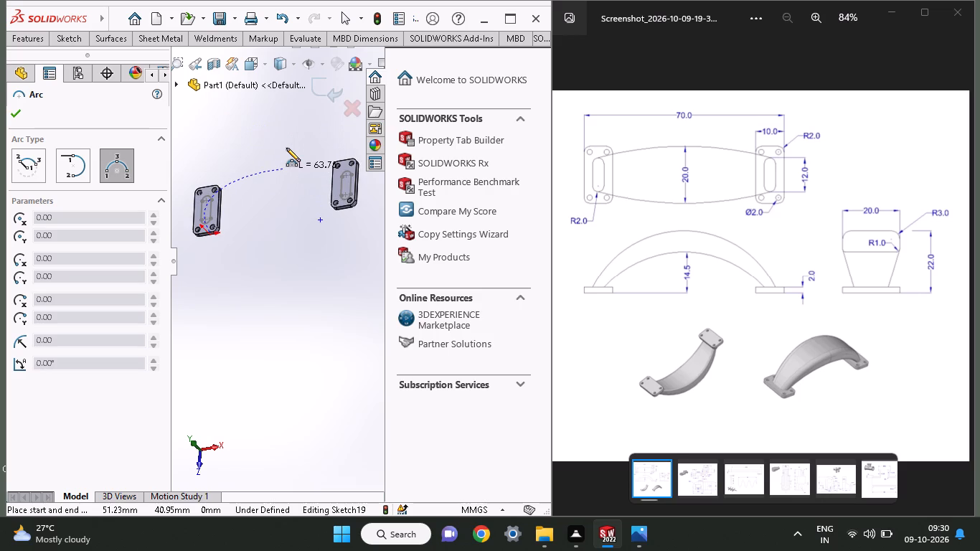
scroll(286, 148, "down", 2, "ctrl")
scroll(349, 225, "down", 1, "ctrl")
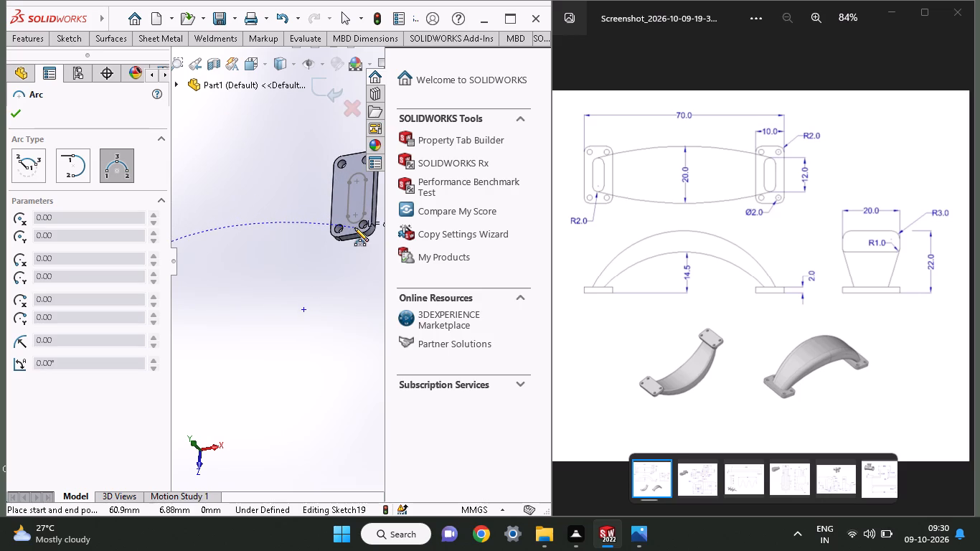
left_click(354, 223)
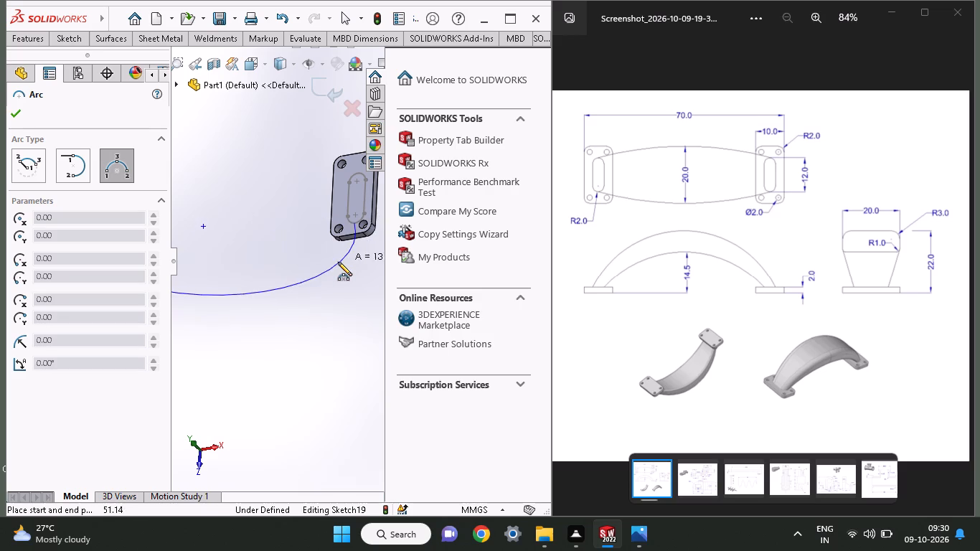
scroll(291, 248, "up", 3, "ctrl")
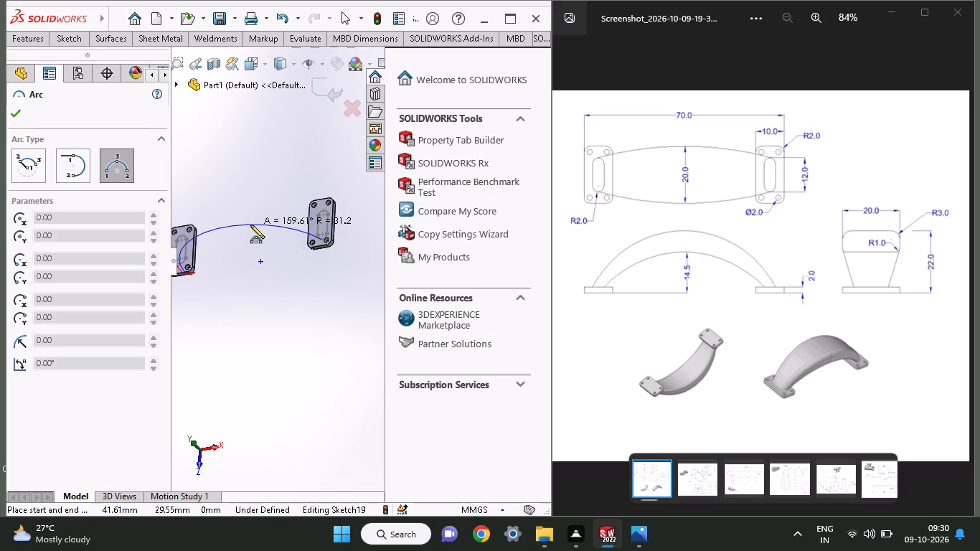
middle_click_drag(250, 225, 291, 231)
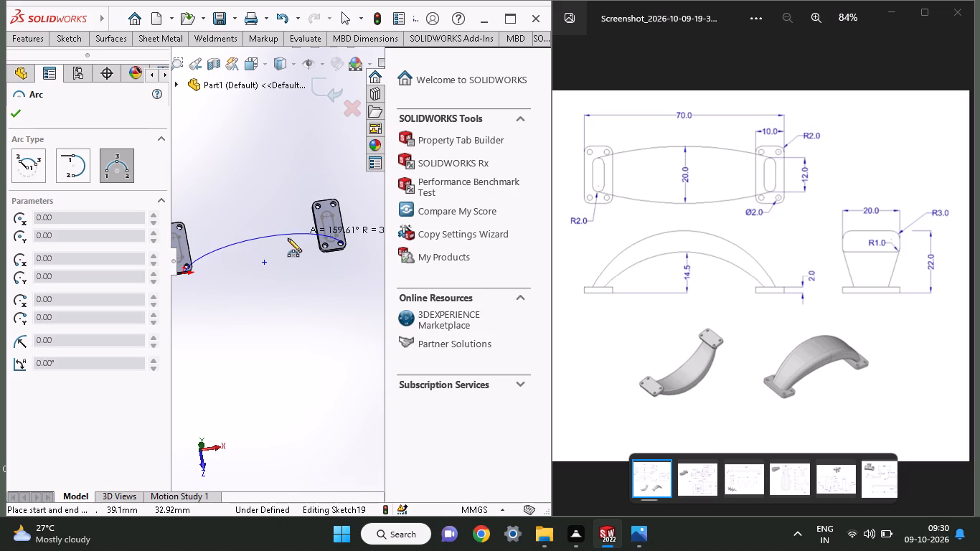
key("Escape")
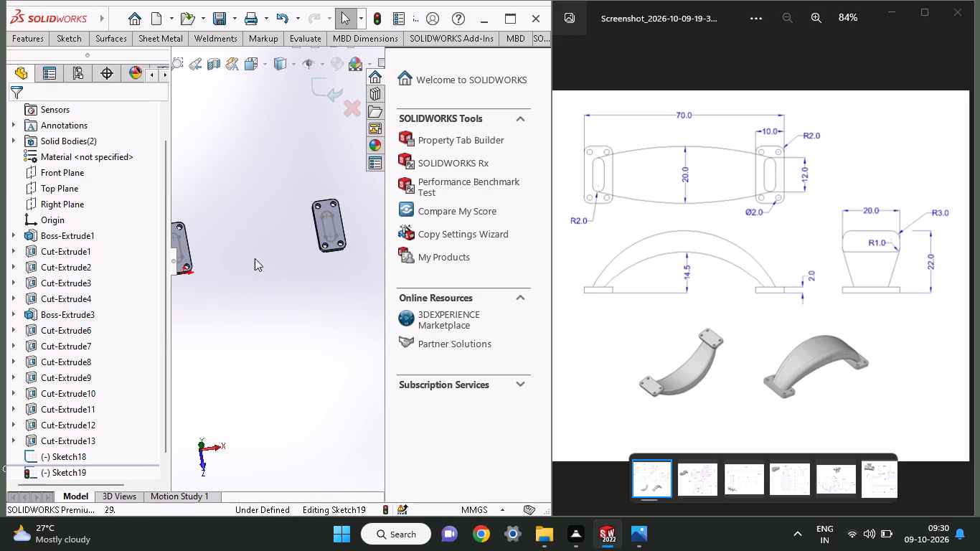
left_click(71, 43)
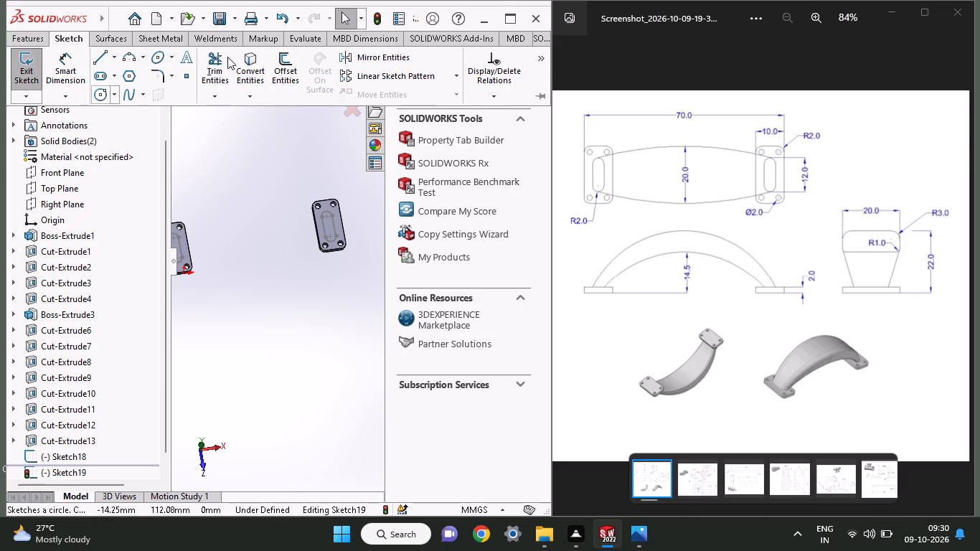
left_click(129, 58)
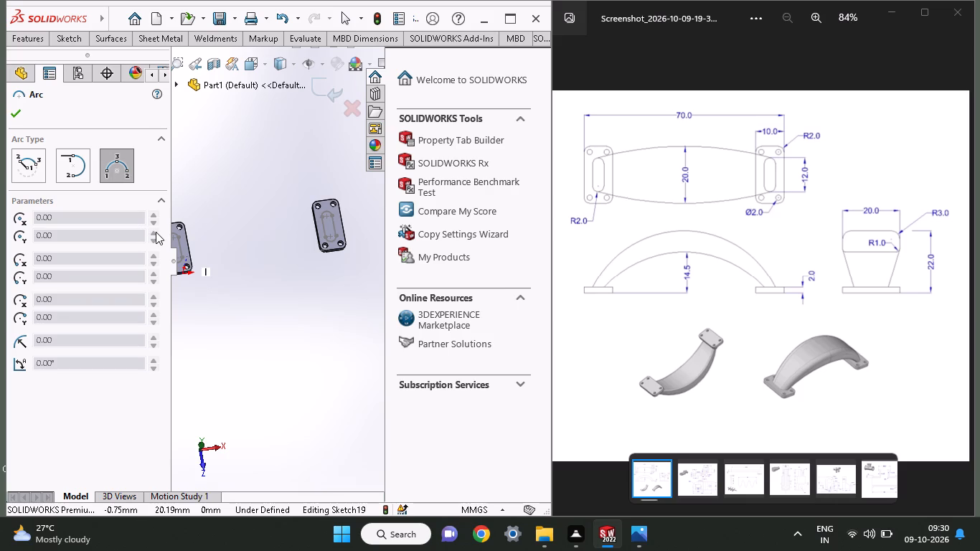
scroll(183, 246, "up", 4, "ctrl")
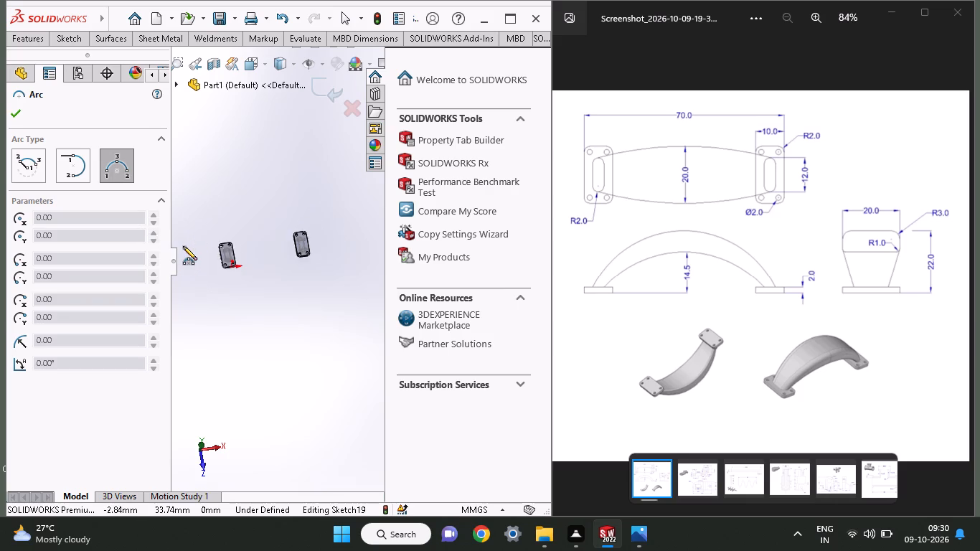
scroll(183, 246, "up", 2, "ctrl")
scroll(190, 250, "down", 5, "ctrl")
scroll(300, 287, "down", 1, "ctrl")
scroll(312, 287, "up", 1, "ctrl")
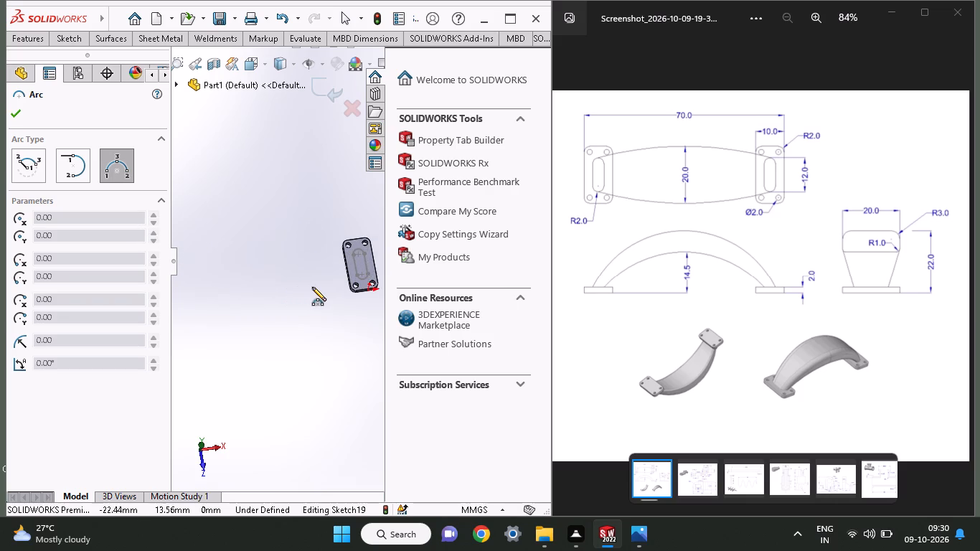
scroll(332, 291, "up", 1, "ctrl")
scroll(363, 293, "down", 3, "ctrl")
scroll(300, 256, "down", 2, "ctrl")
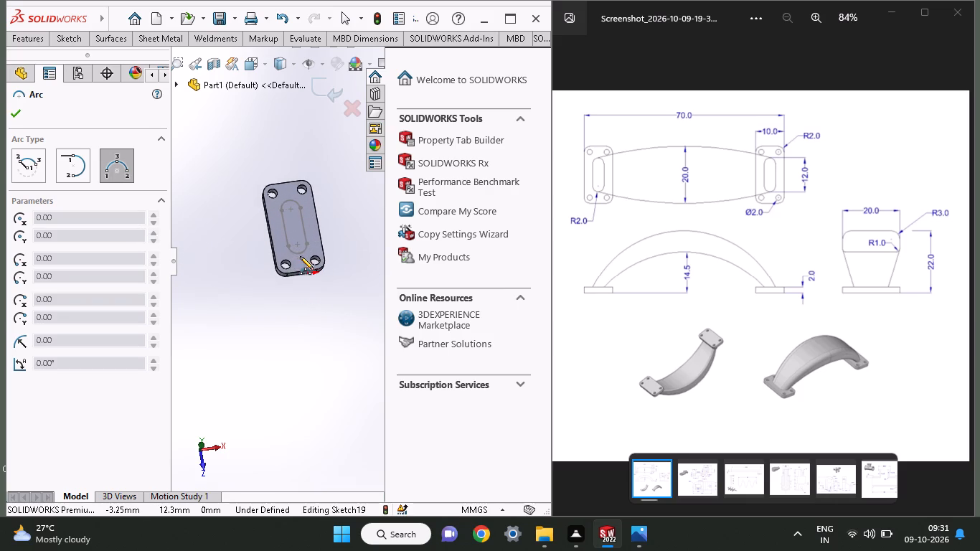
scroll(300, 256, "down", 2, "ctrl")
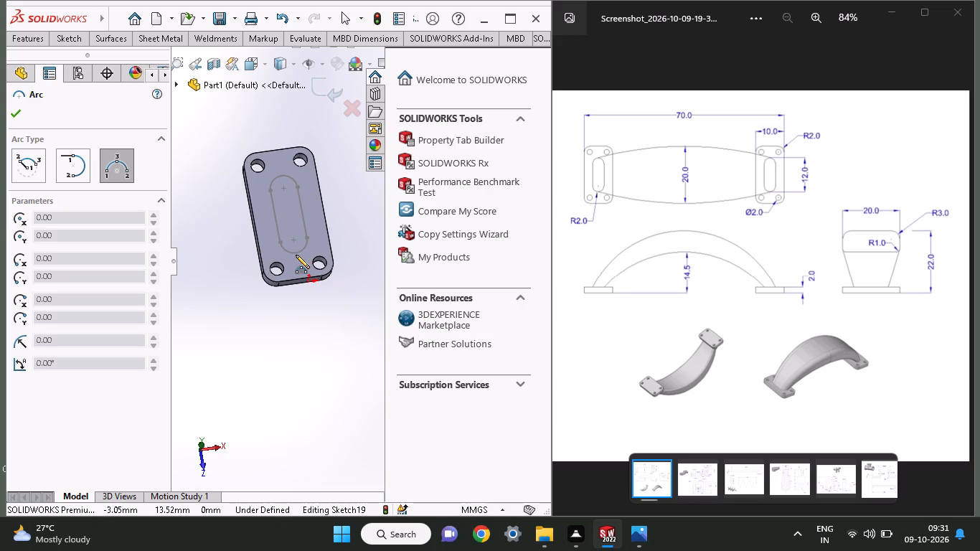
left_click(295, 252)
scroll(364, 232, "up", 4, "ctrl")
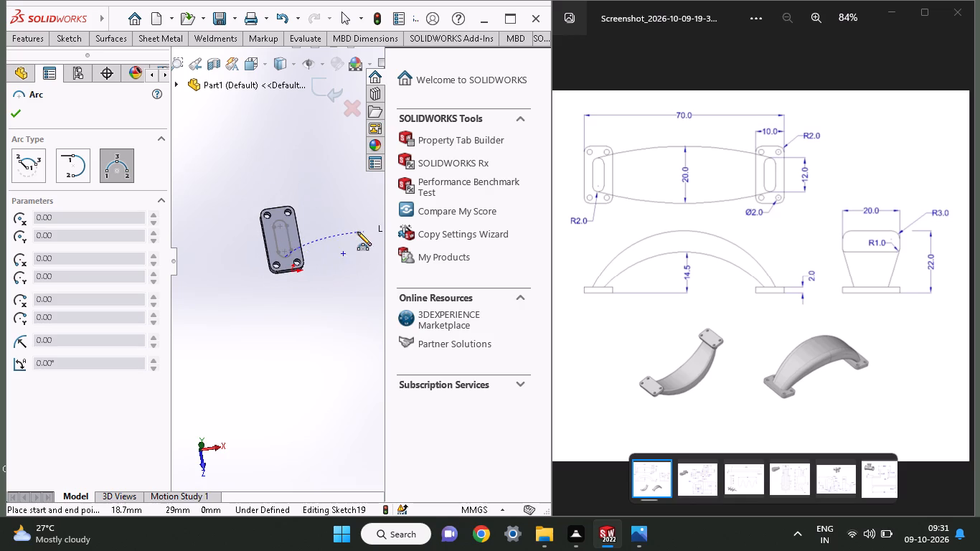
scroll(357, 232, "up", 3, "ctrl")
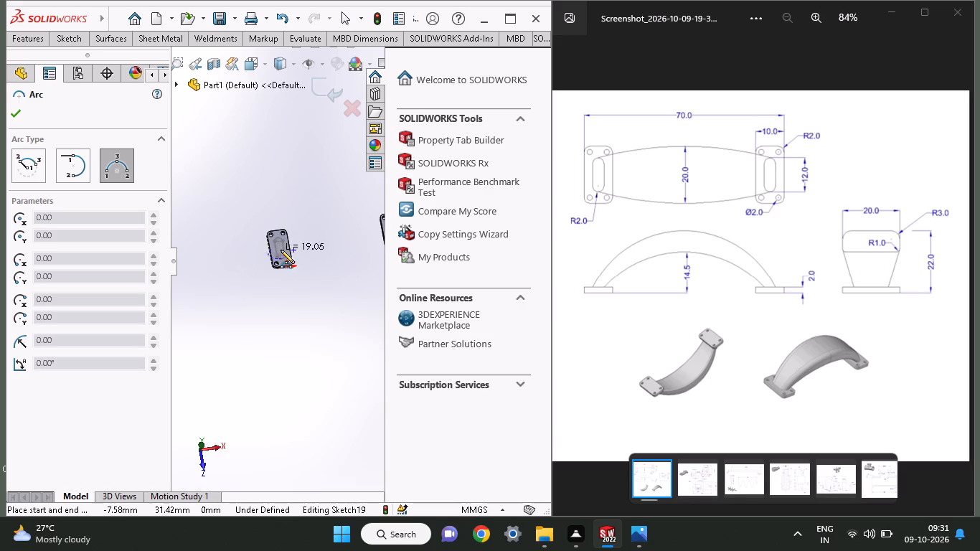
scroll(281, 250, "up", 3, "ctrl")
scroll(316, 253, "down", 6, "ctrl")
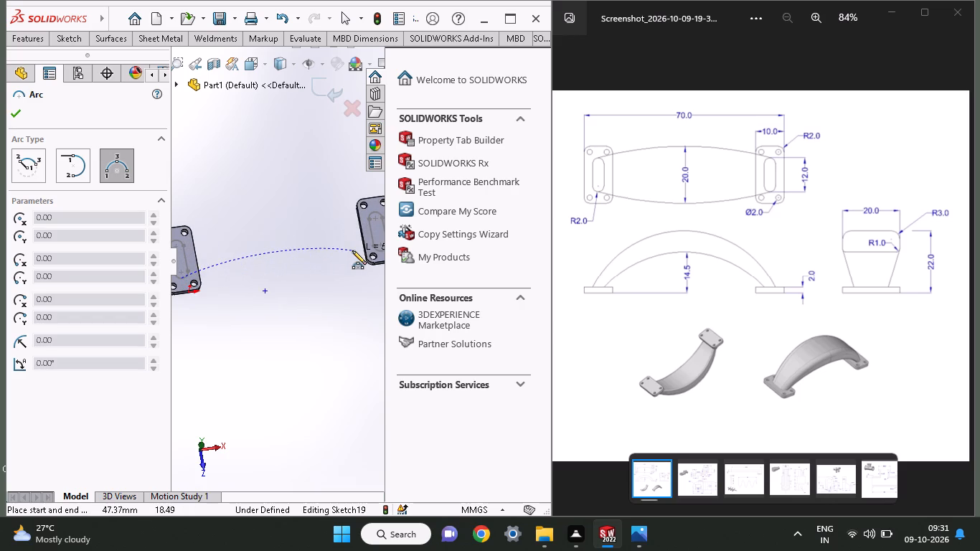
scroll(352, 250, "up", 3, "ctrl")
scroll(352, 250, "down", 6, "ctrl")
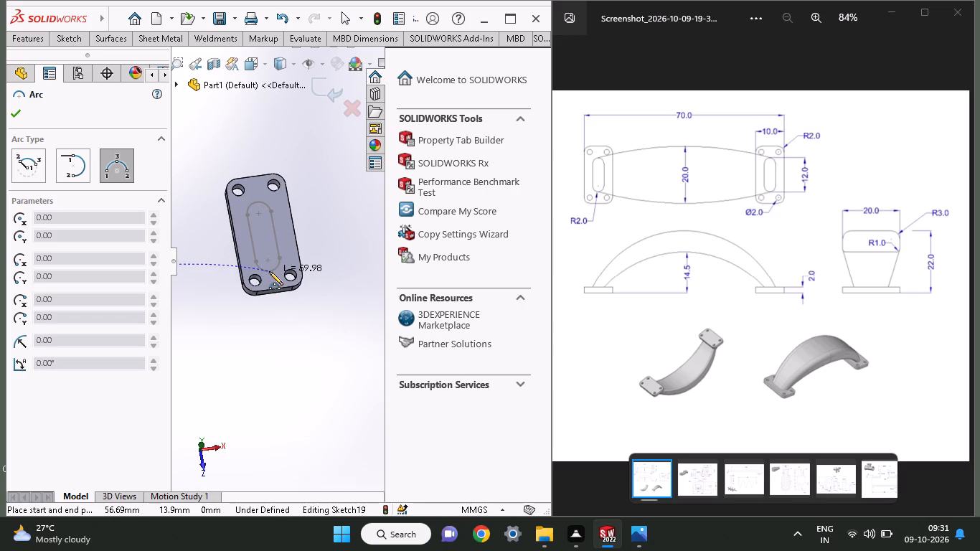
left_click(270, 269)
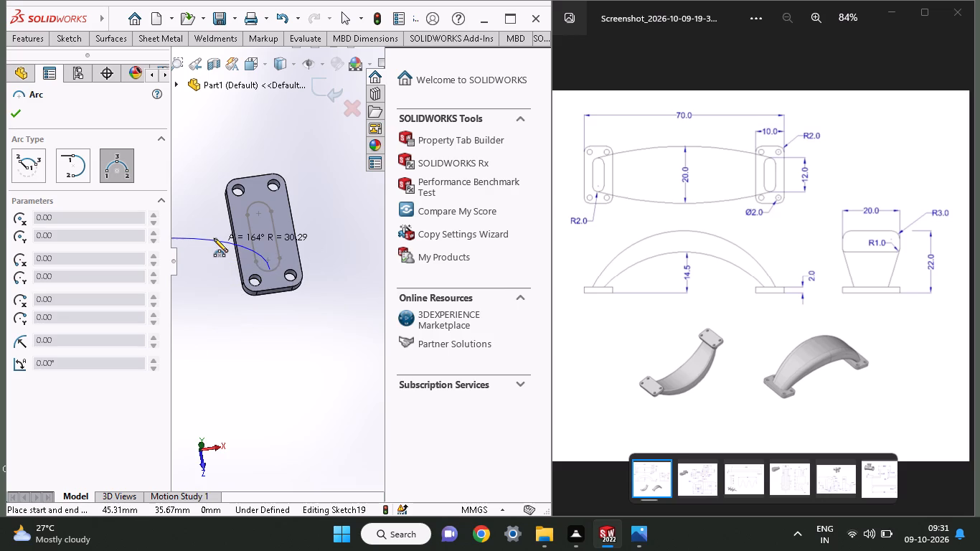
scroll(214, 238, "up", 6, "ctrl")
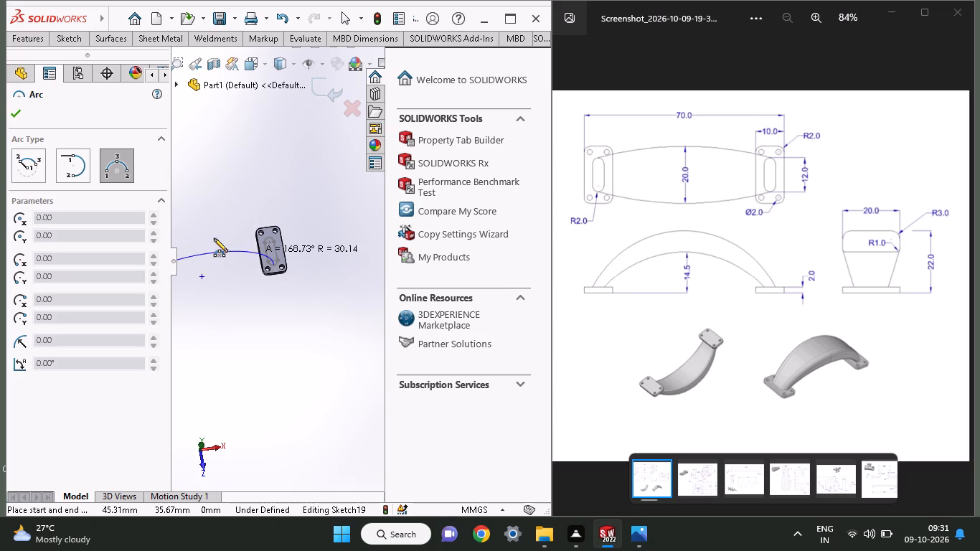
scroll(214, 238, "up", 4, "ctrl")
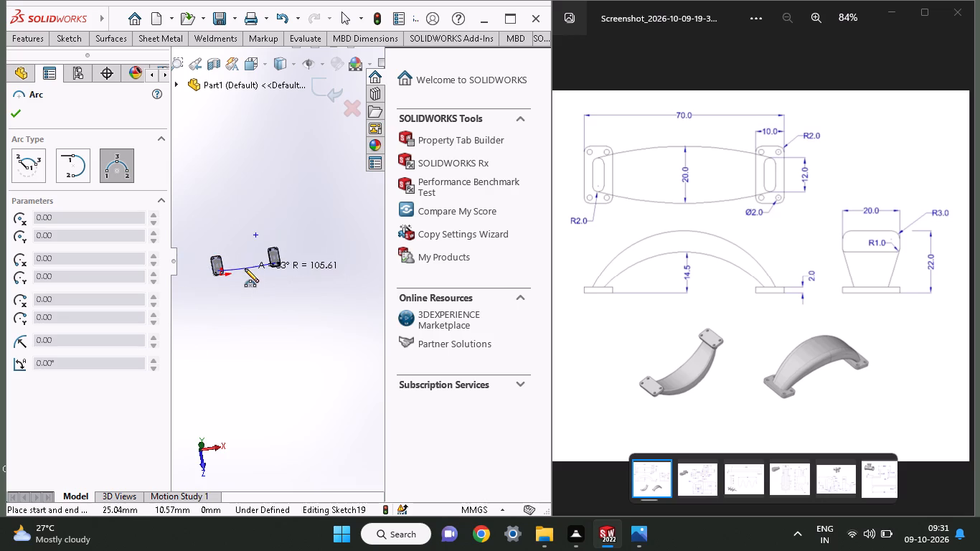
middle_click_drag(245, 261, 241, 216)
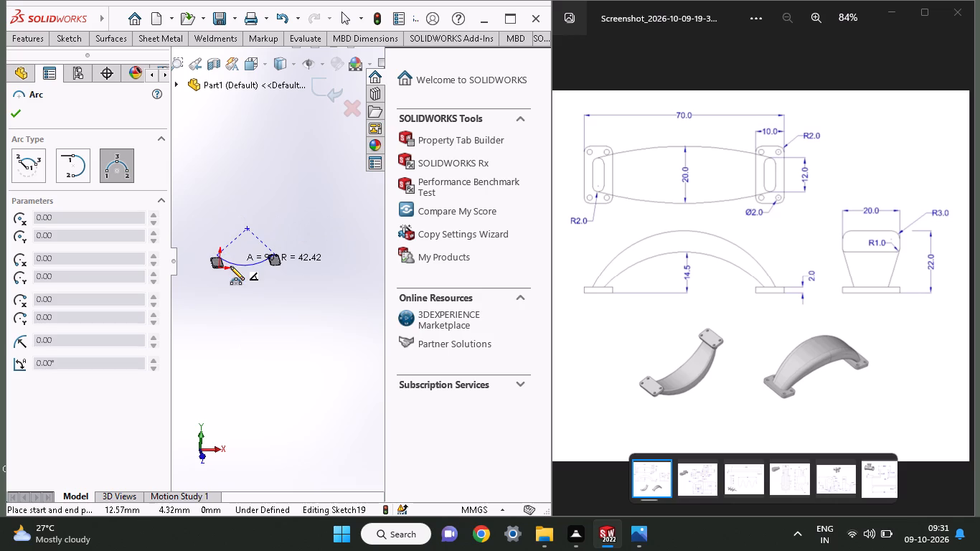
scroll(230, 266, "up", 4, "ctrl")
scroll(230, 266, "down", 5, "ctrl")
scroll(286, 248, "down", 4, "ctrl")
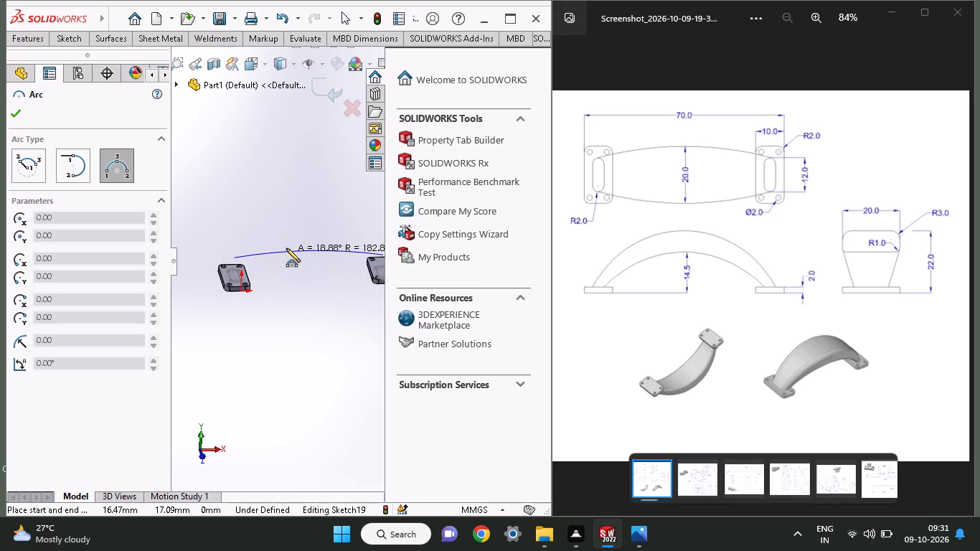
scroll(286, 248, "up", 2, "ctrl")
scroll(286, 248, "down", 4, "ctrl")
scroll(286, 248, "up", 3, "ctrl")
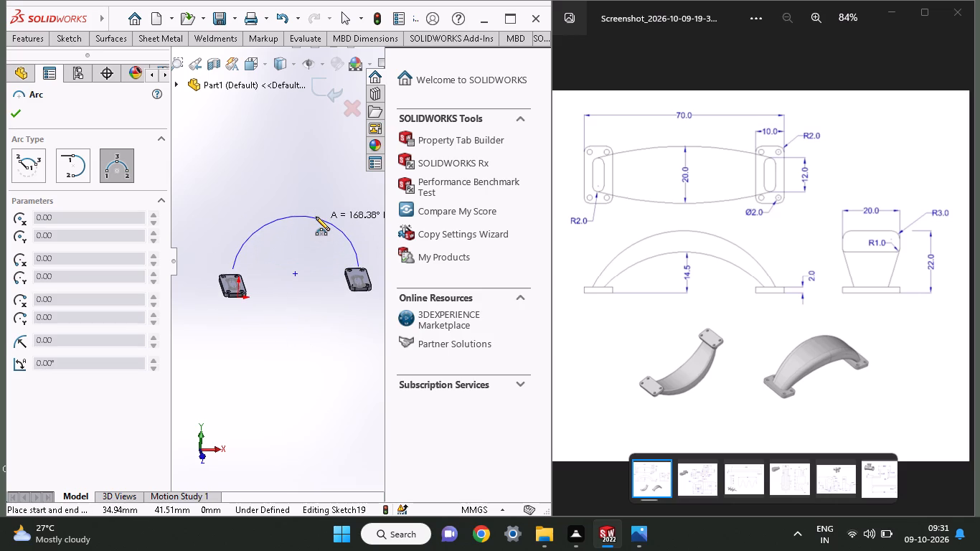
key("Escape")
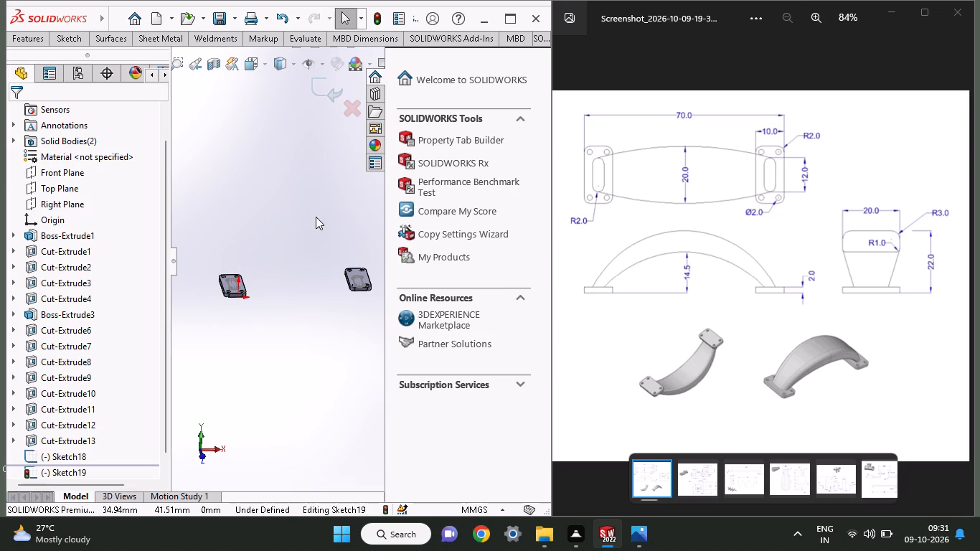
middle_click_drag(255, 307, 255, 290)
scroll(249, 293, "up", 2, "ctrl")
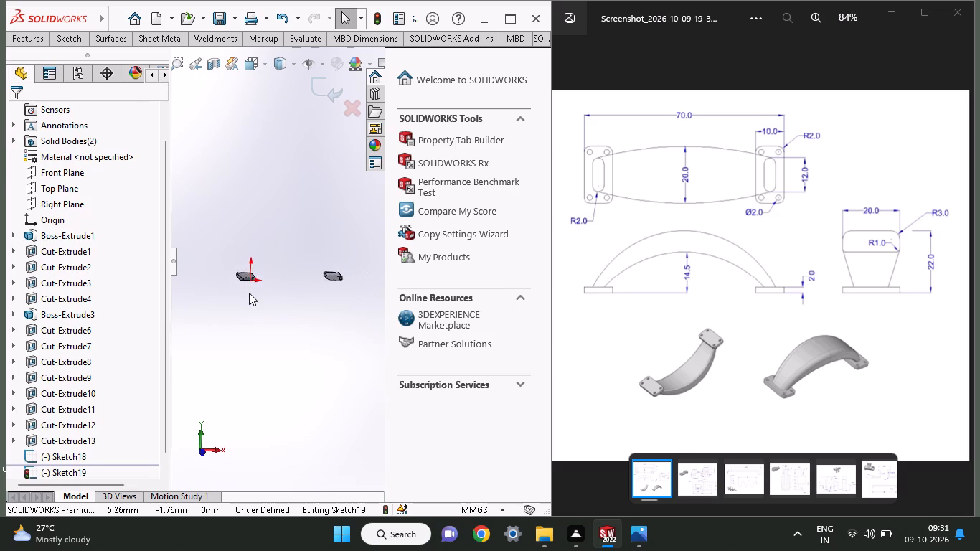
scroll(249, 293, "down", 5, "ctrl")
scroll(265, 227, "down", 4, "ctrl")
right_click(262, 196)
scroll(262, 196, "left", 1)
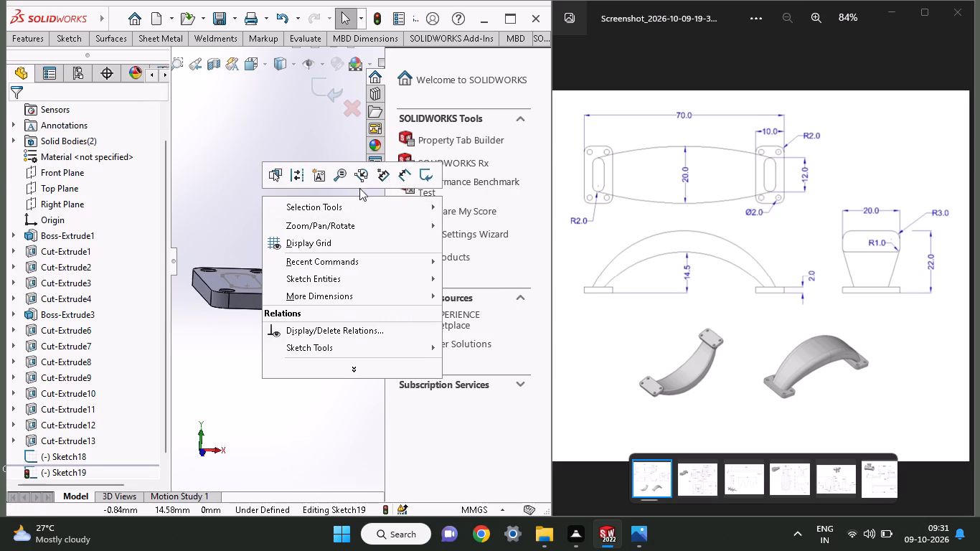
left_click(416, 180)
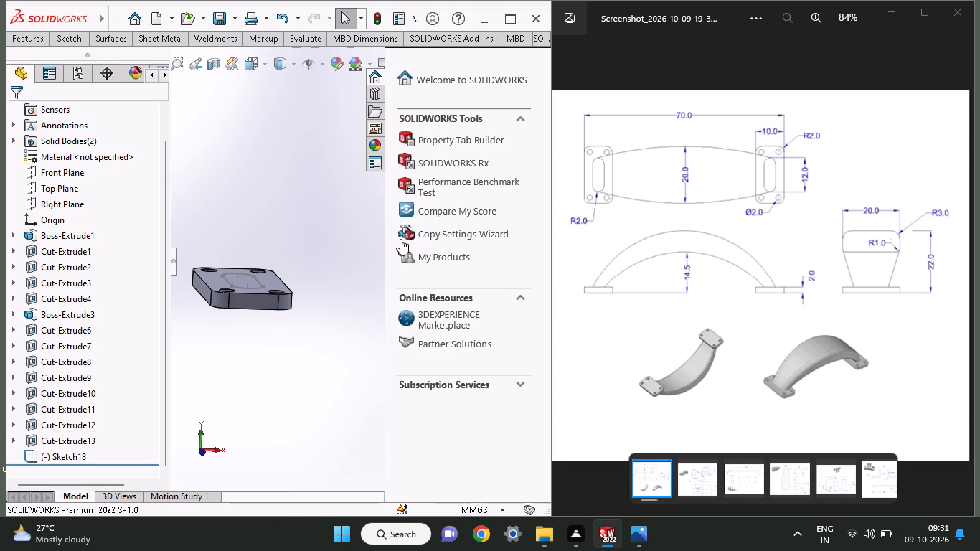
Start a new sketch on the flat front side face of the first foot plate.
left_click(264, 305)
left_click(328, 264)
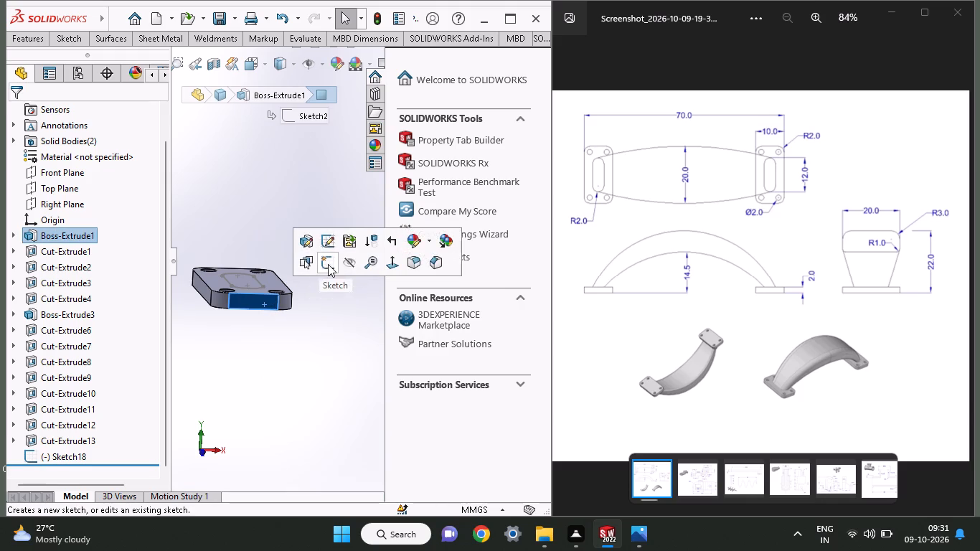
Sketch a three-point arc spanning from the first foot plate to the second foot plate.
scroll(328, 264, "up", 3, "ctrl")
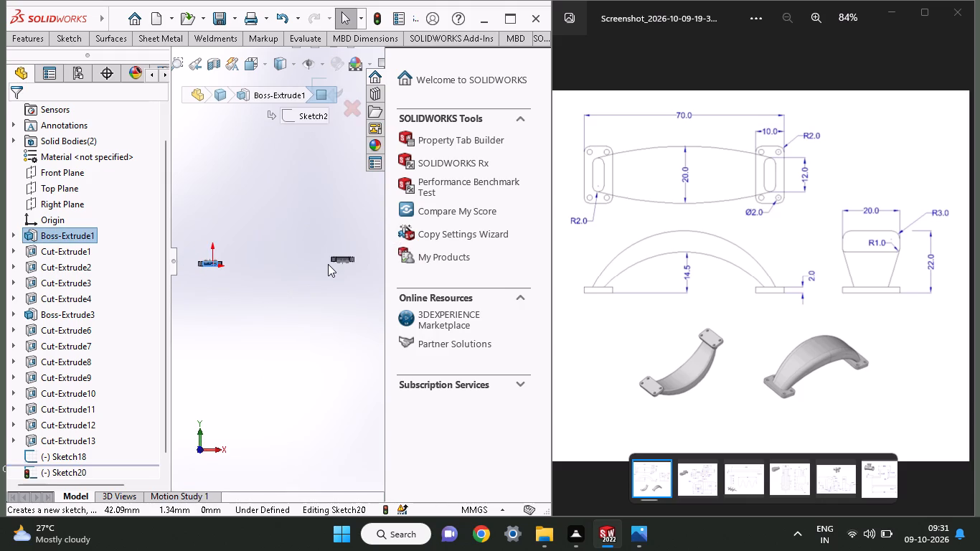
scroll(328, 264, "down", 2, "ctrl")
scroll(328, 264, "up", 2, "ctrl")
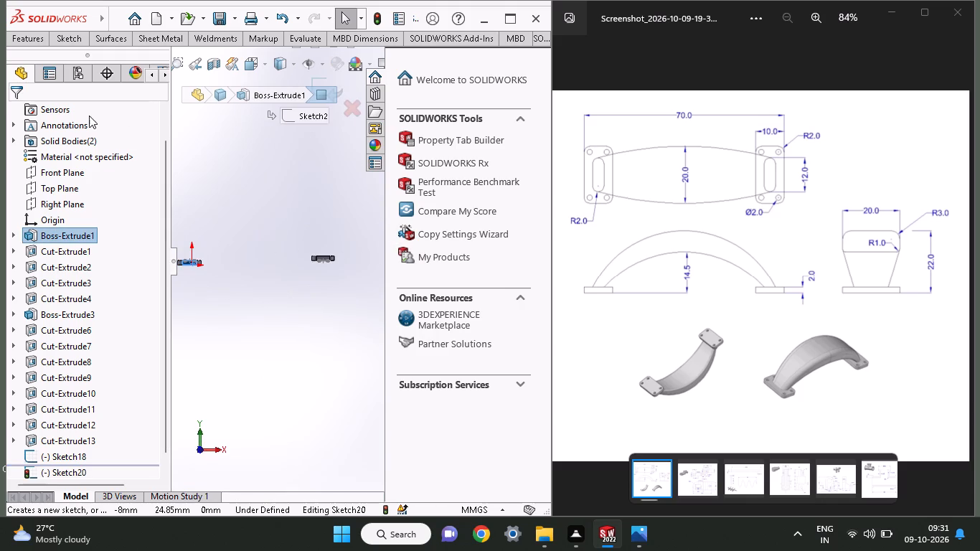
left_click(72, 45)
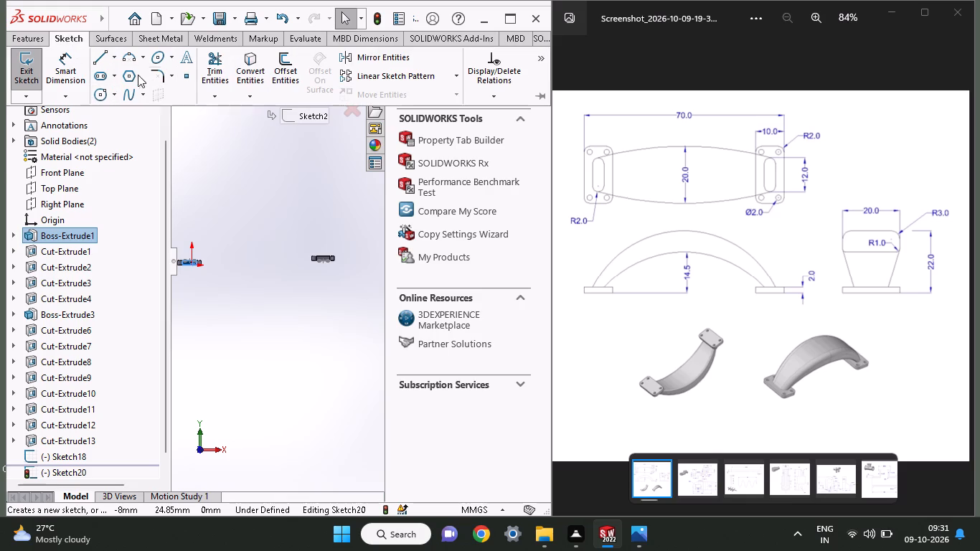
left_click(126, 65)
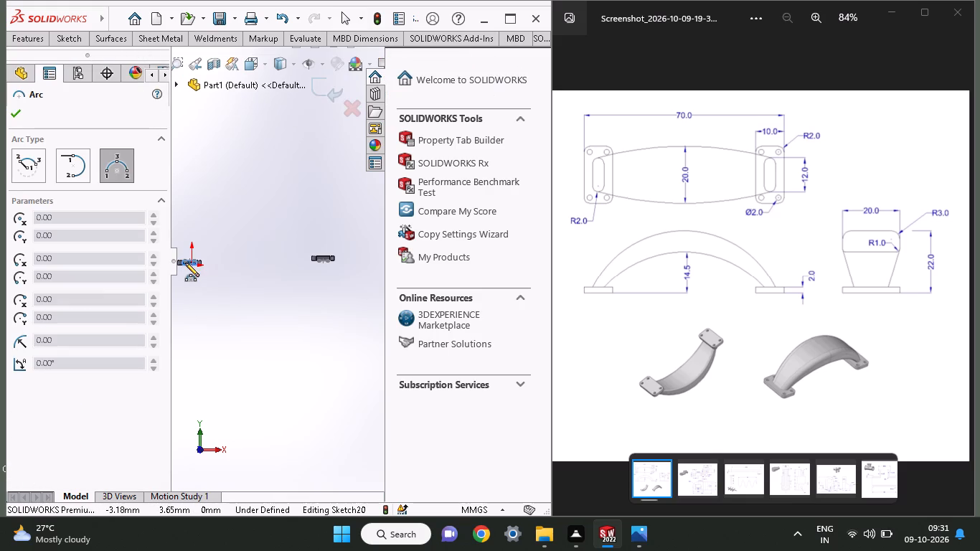
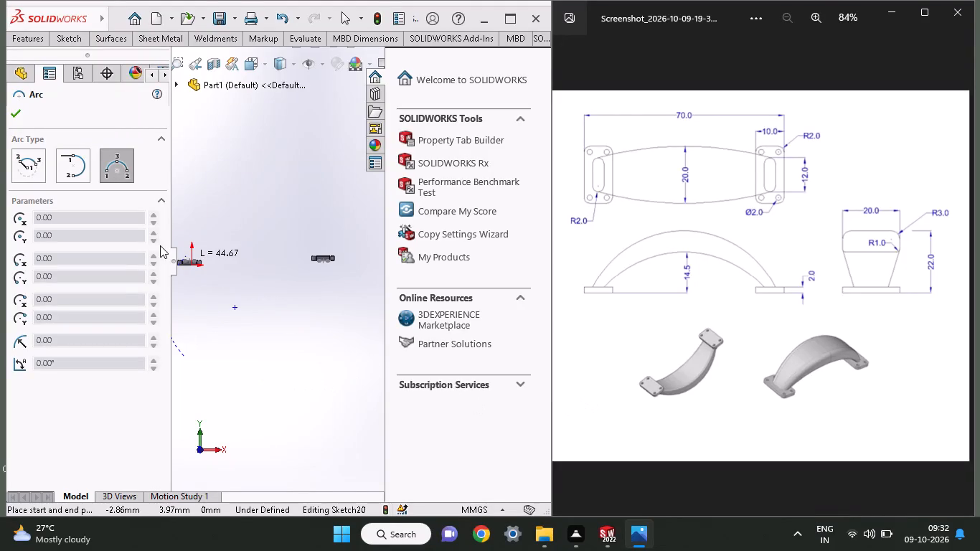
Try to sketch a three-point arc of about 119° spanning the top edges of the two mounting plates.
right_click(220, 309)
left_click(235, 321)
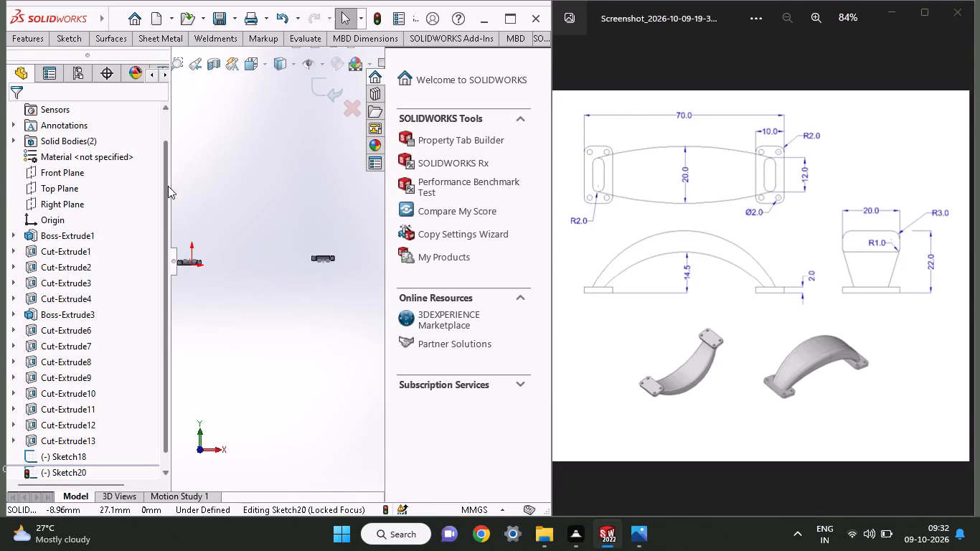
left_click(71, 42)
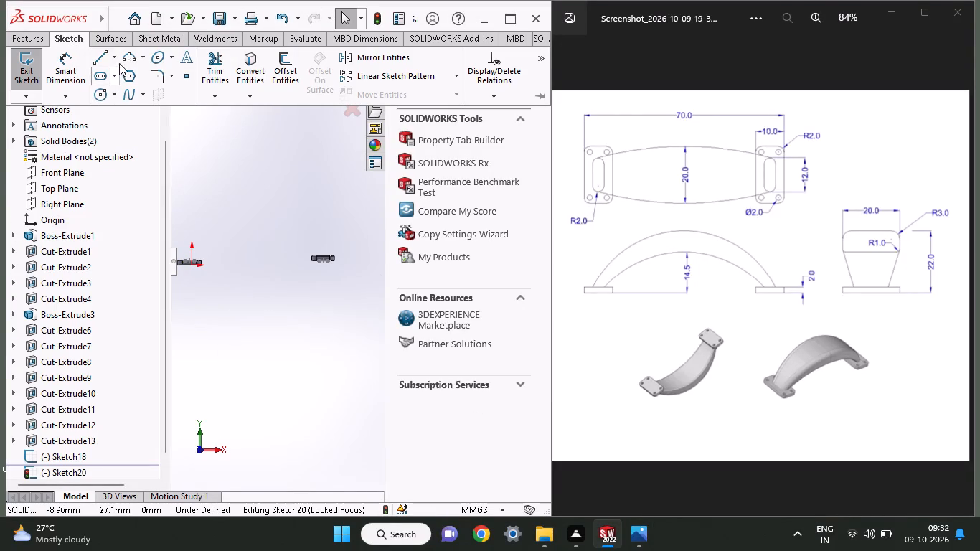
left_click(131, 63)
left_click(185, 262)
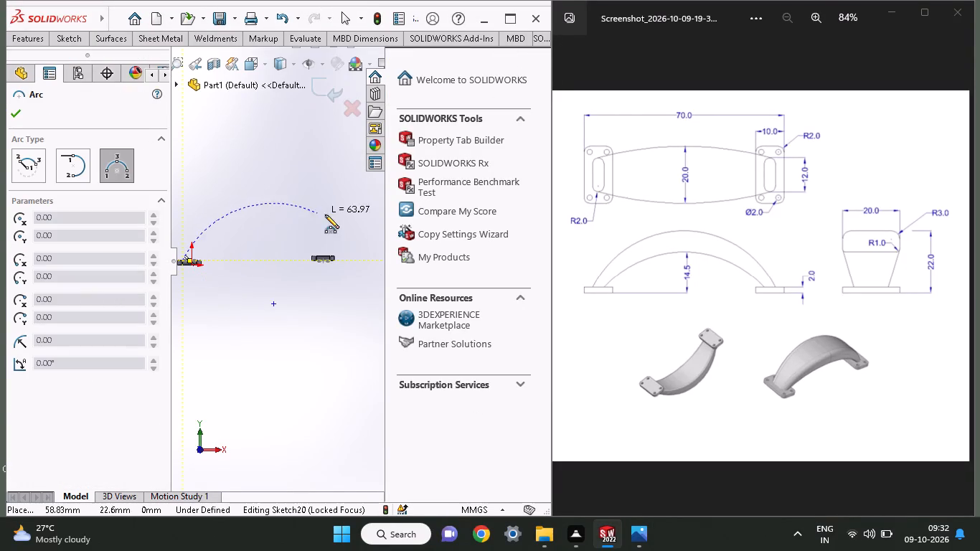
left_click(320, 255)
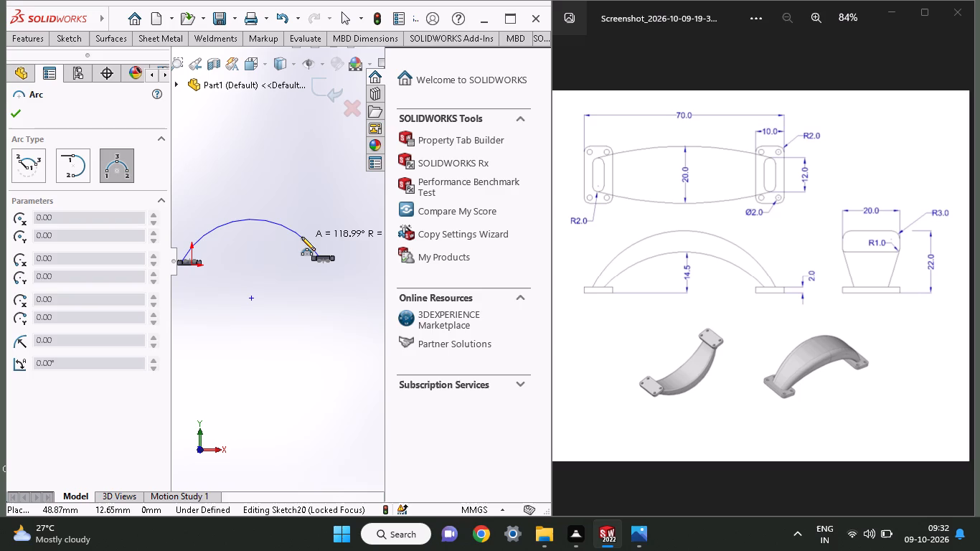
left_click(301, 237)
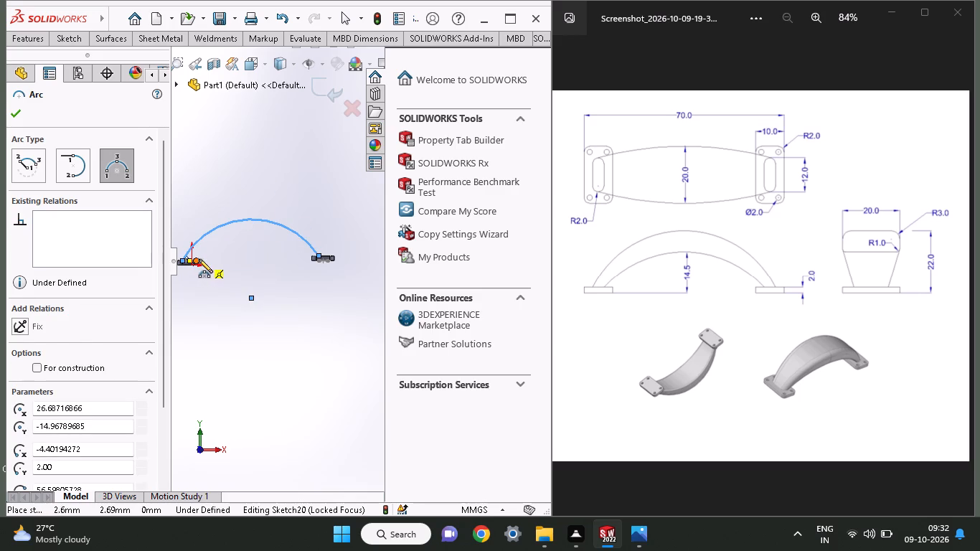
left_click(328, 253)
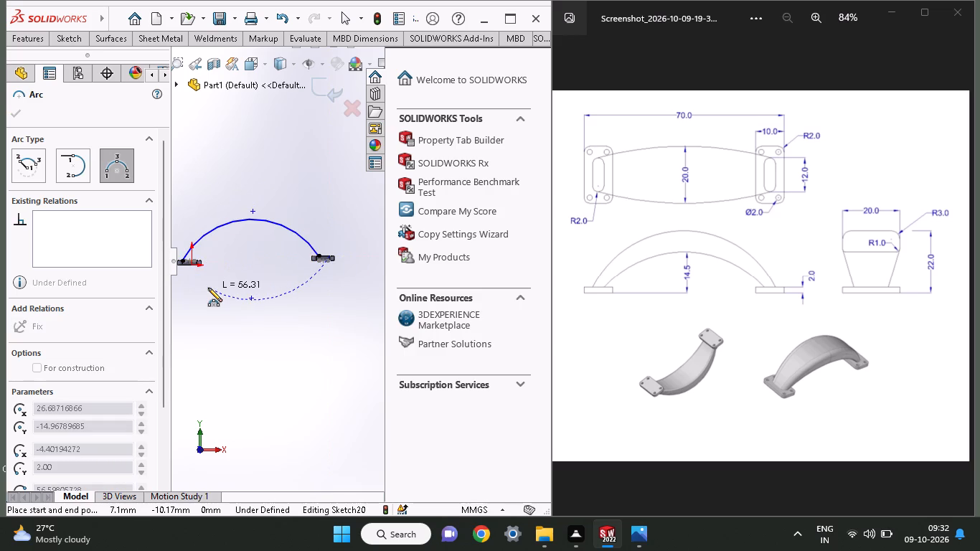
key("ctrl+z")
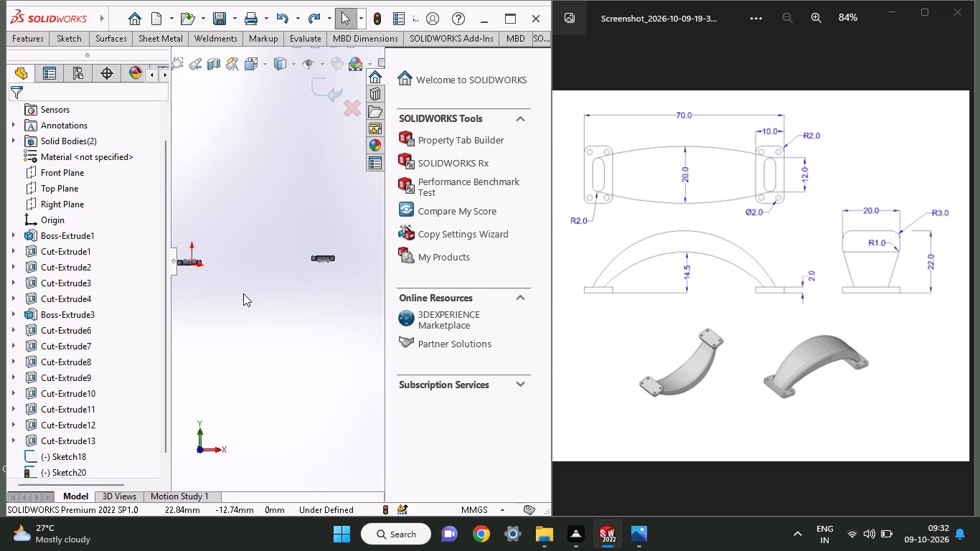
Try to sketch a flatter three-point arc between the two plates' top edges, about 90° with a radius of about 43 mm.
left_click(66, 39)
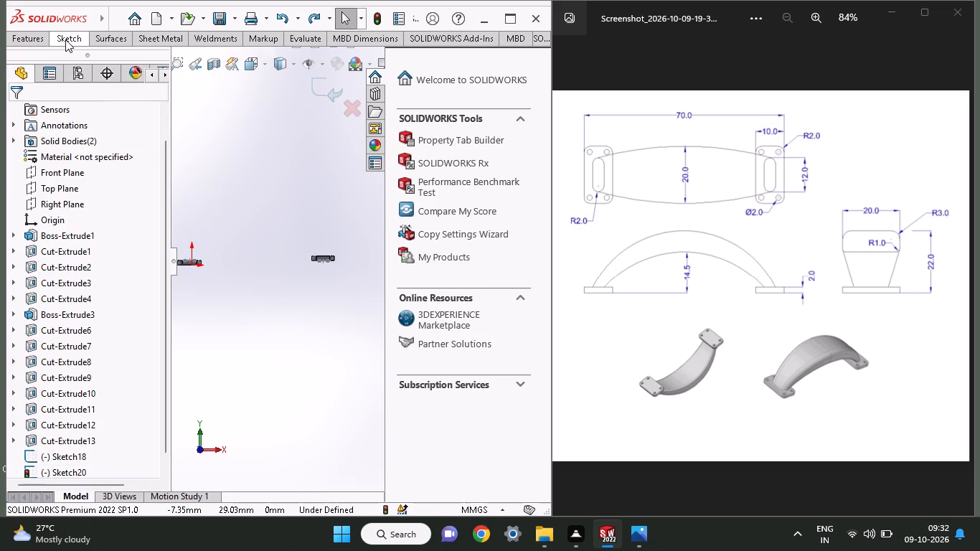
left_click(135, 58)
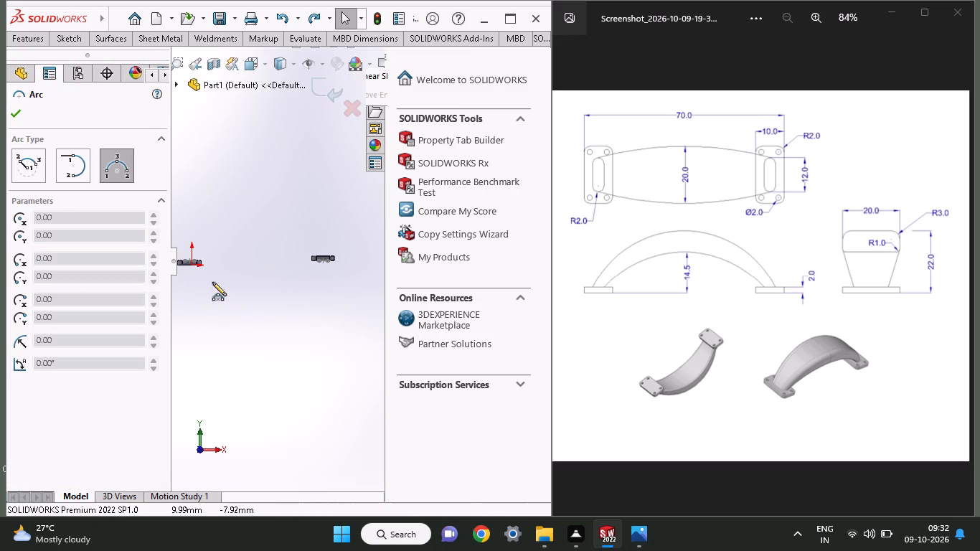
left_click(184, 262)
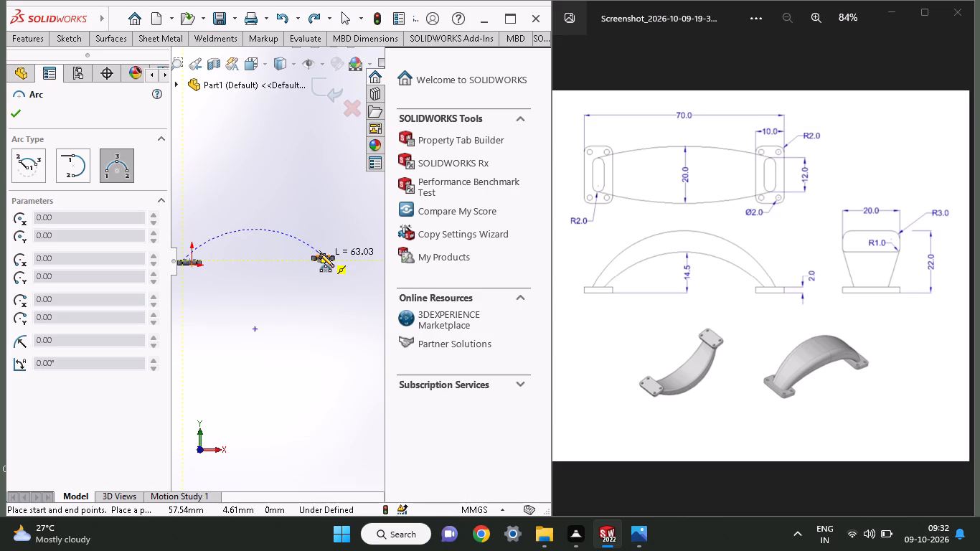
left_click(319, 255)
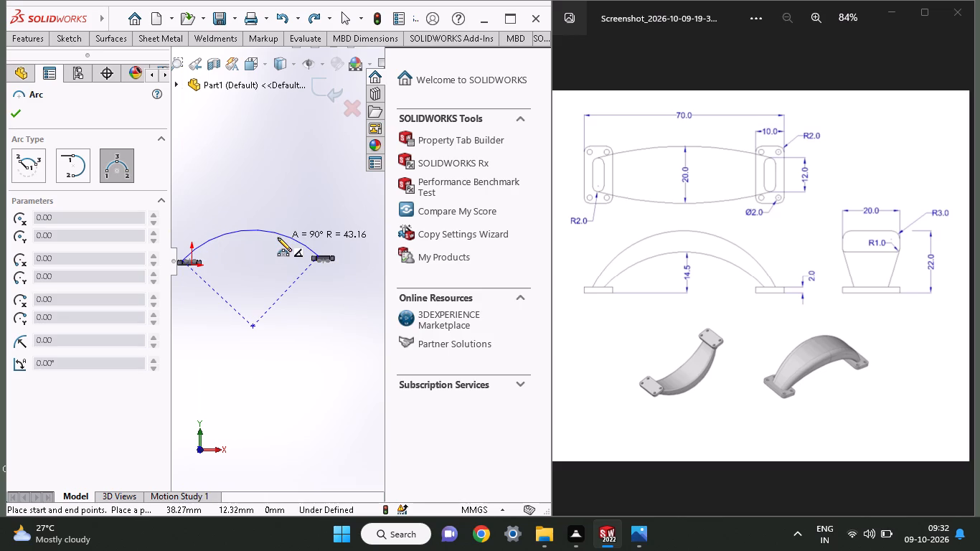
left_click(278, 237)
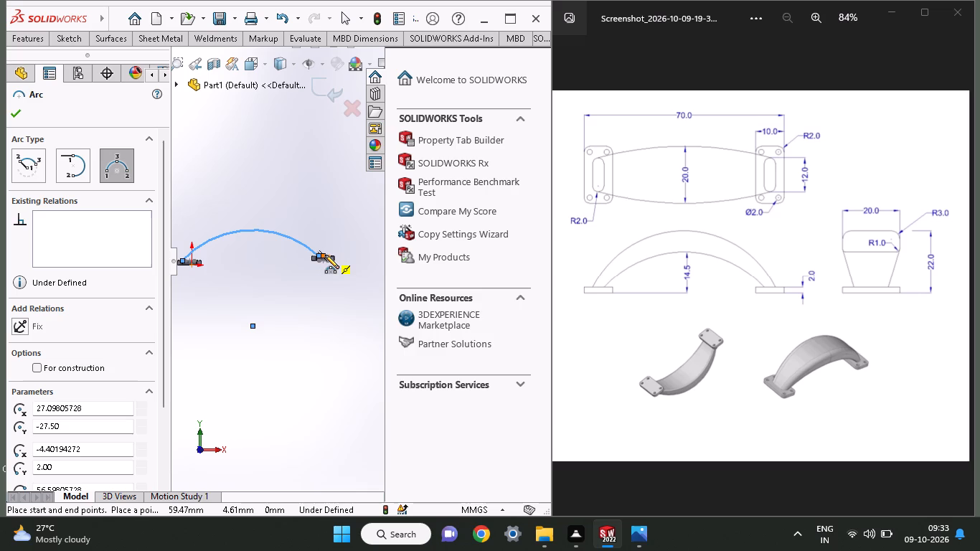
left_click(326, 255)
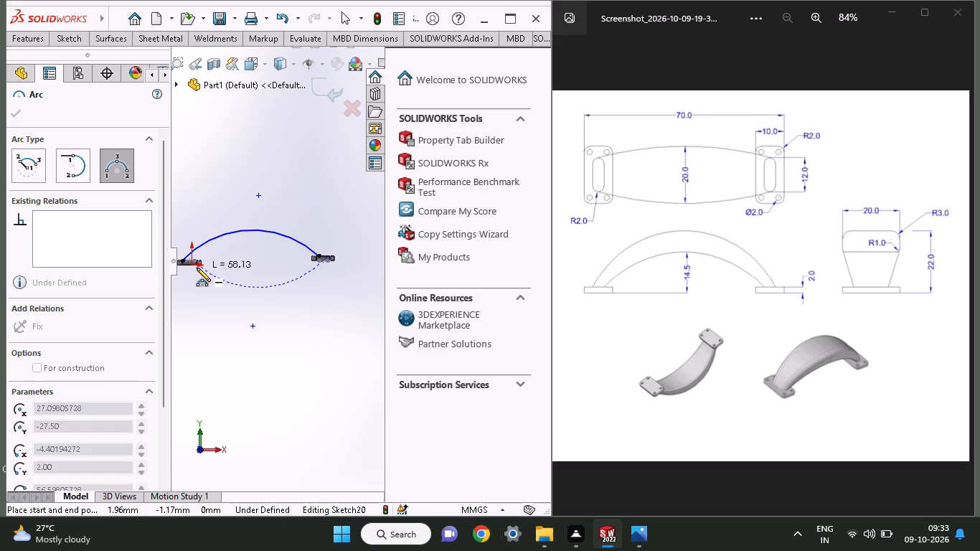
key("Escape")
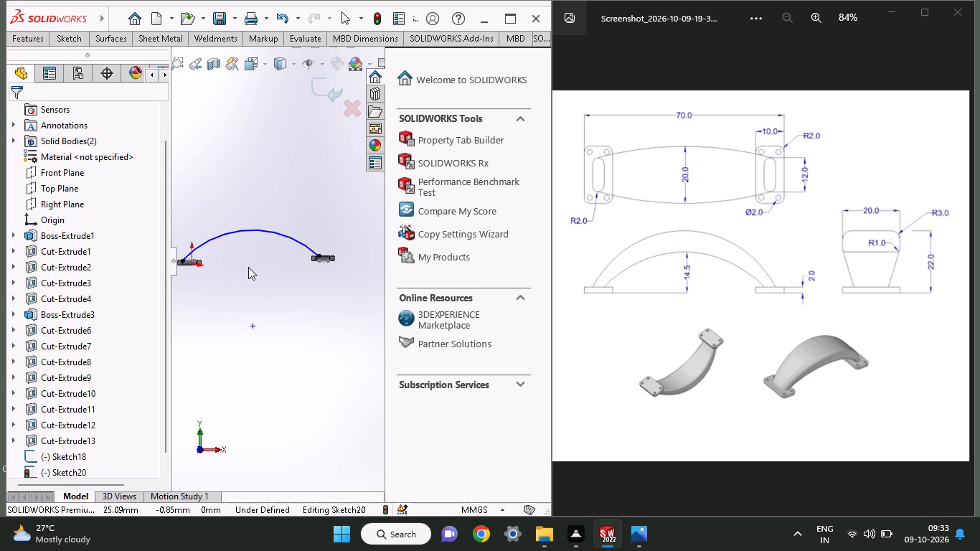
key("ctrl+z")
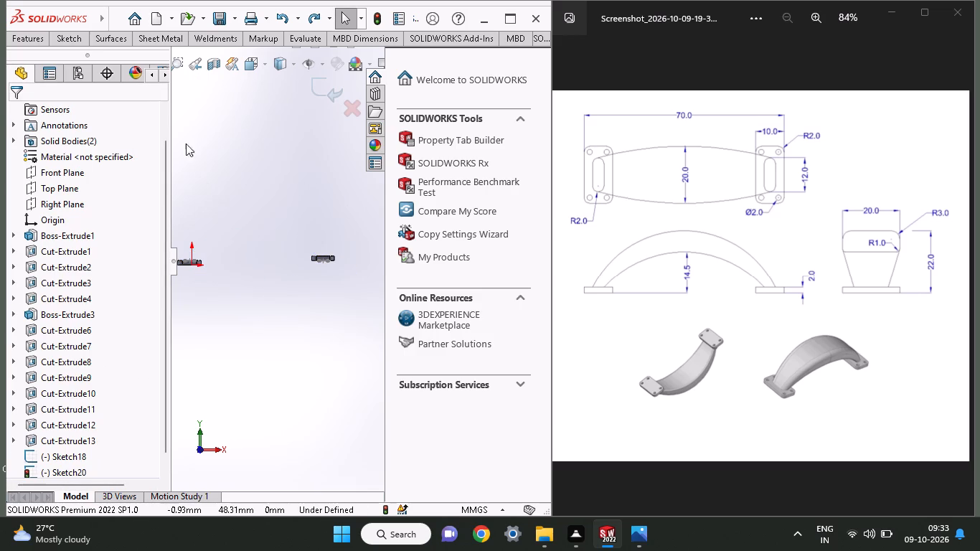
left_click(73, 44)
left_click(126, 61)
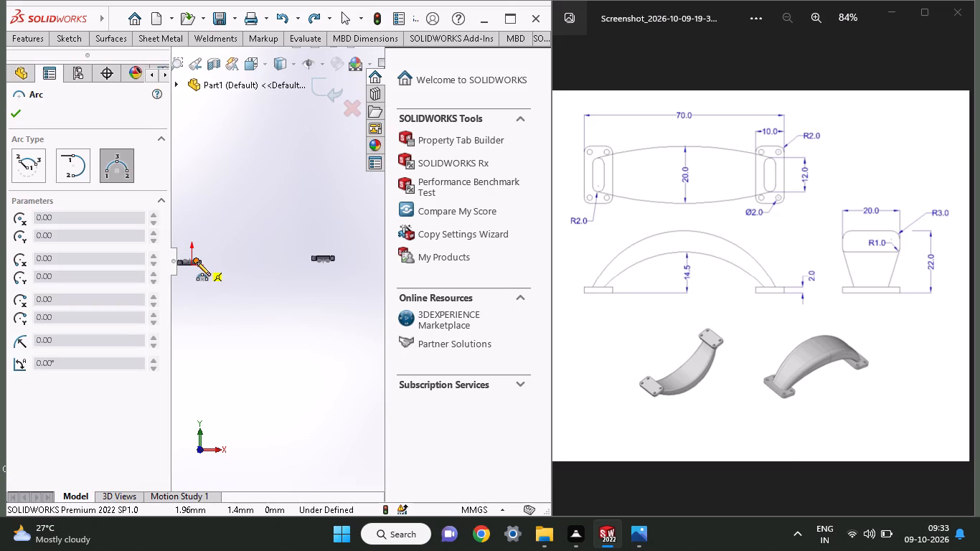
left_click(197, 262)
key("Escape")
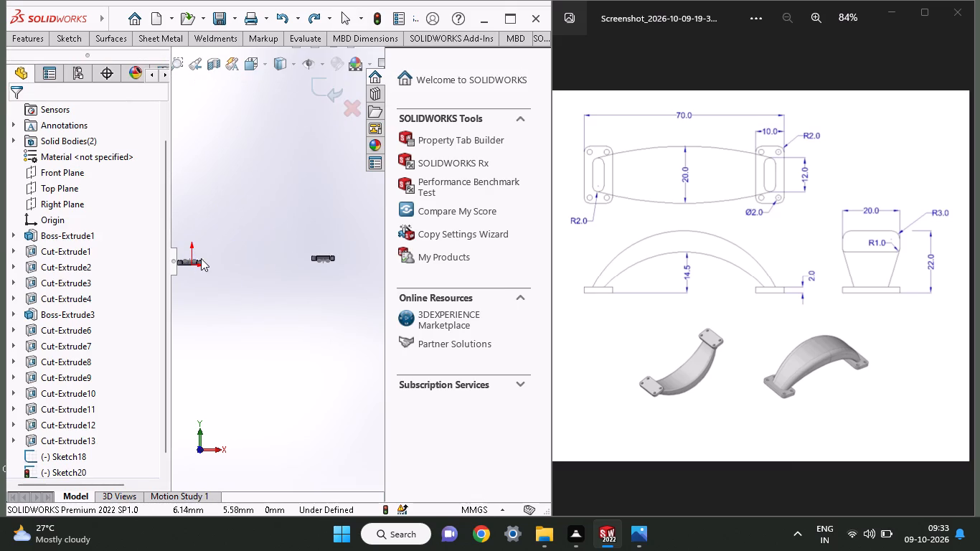
Sketch a three-point arc of about 139° from the first plate's top edge near the origin to the second plate's top edge.
left_click(70, 39)
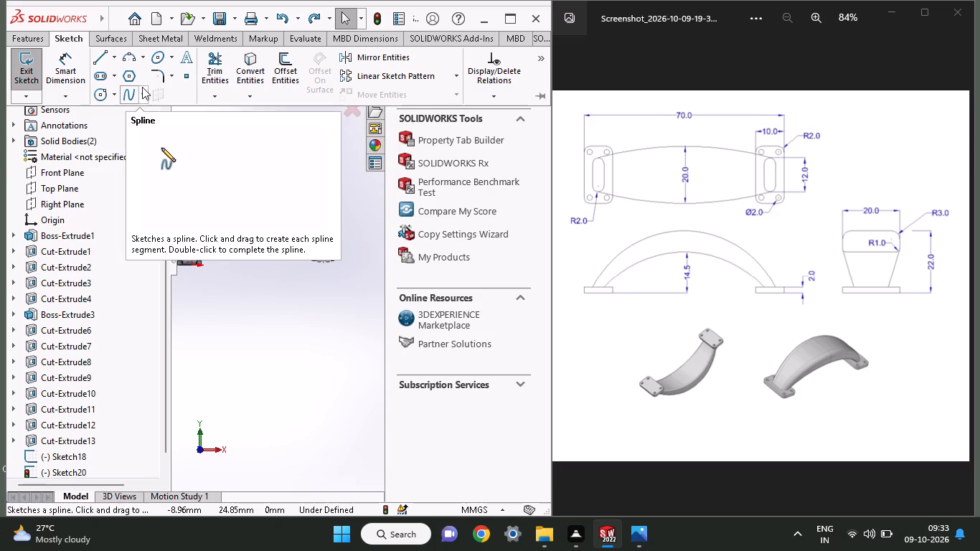
left_click(135, 55)
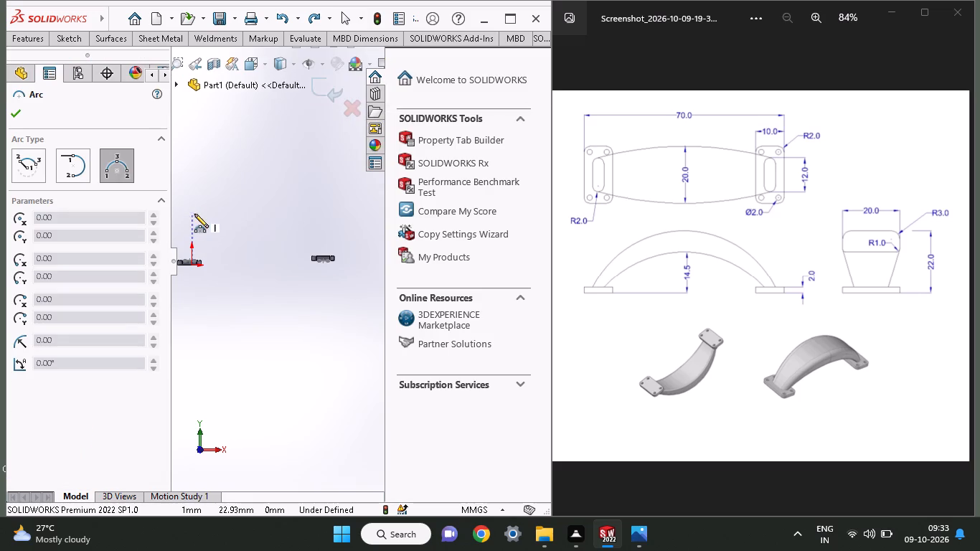
left_click(194, 258)
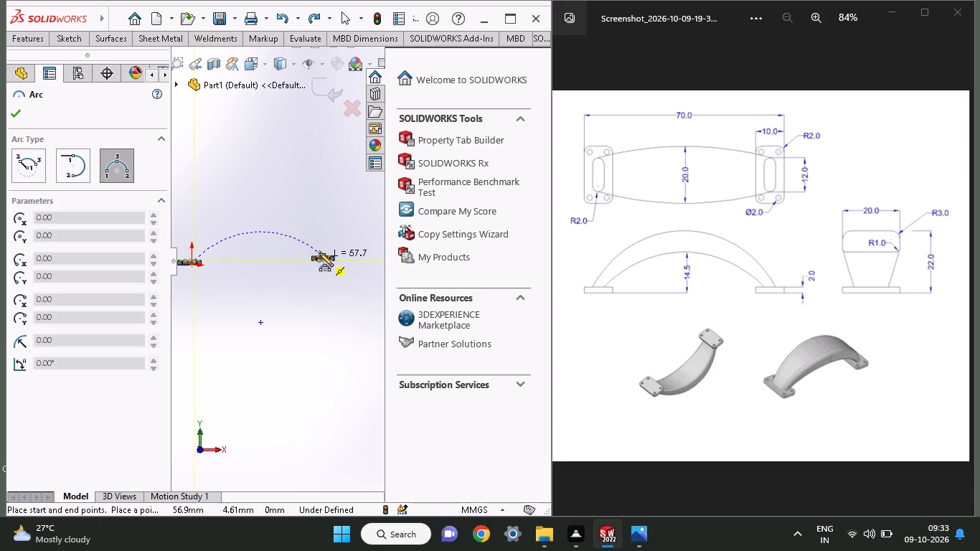
left_click(319, 253)
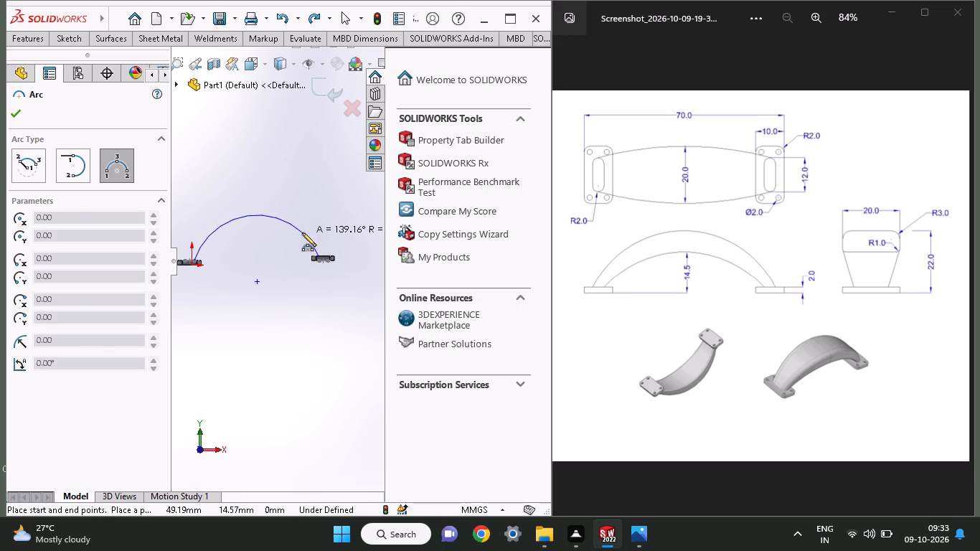
left_click(302, 232)
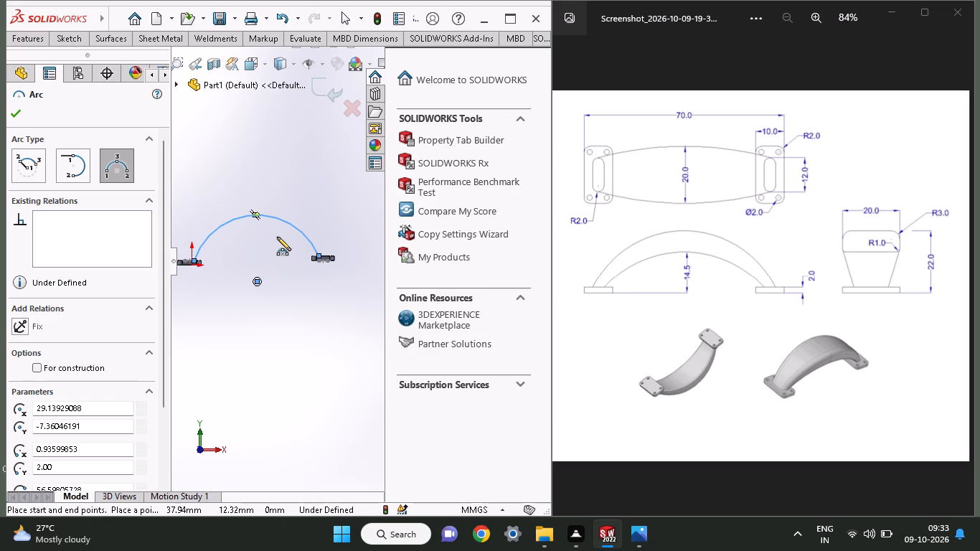
Sketch a horizontal line about 25 mm long from the first plate to a point directly above the arc's center.
left_click(67, 34)
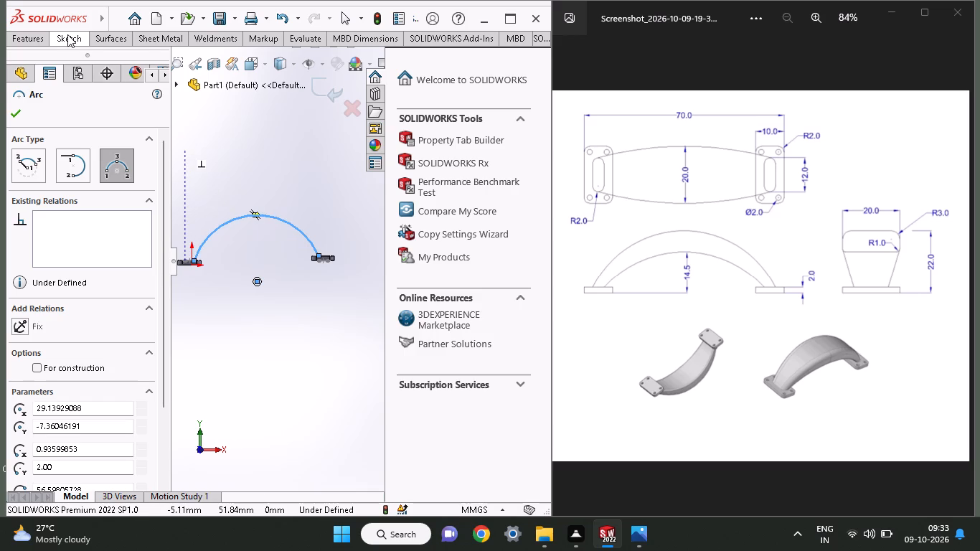
left_click(68, 59)
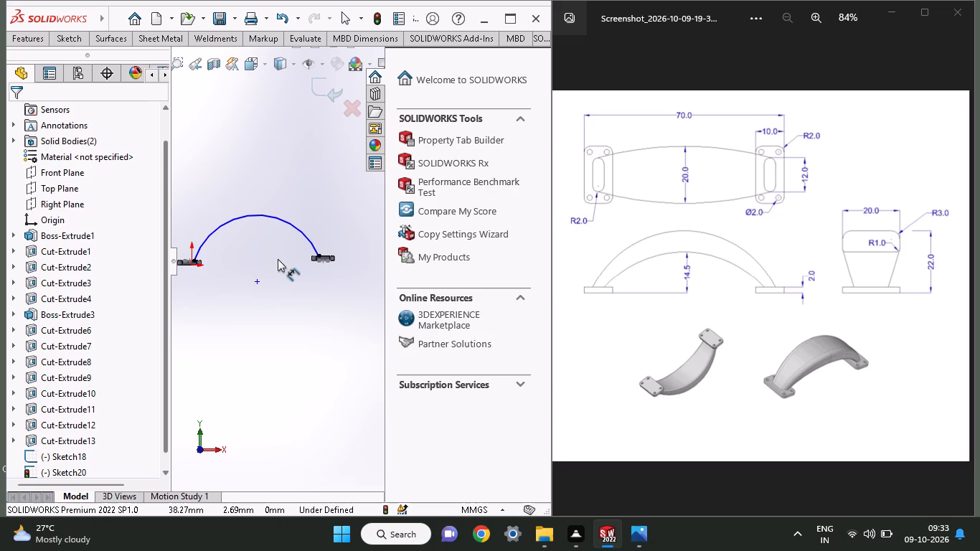
scroll(278, 259, "down", 1)
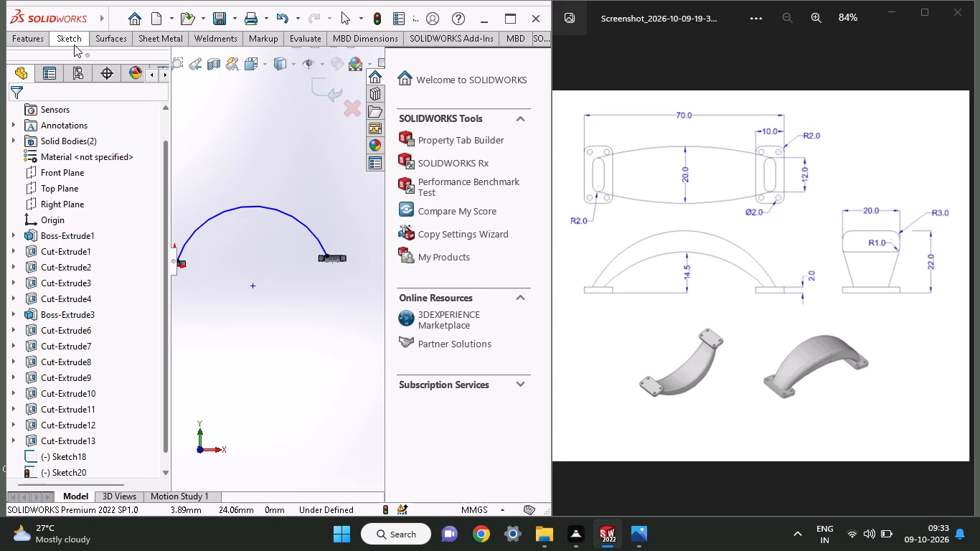
left_click(74, 44)
left_click(98, 65)
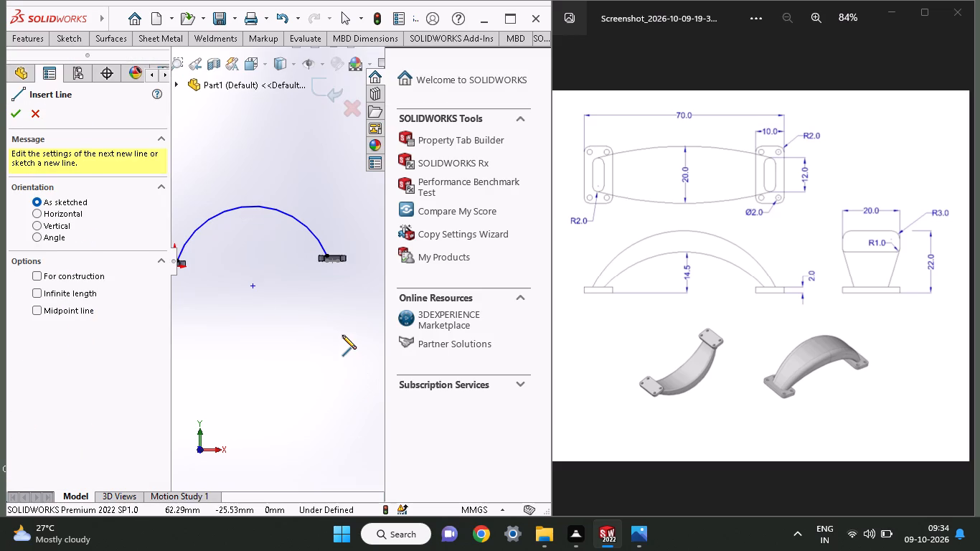
left_click(186, 265)
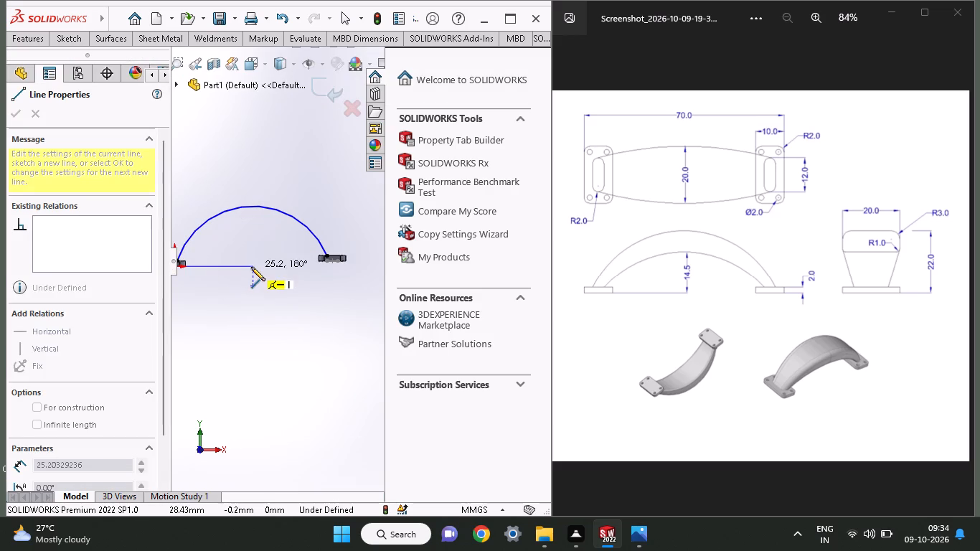
left_click(251, 266)
right_click(274, 190)
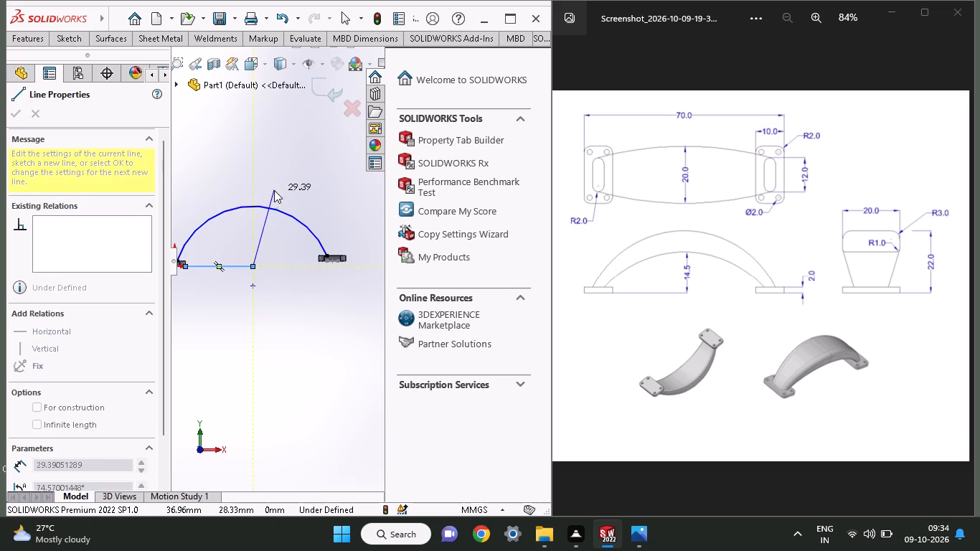
left_click(287, 200)
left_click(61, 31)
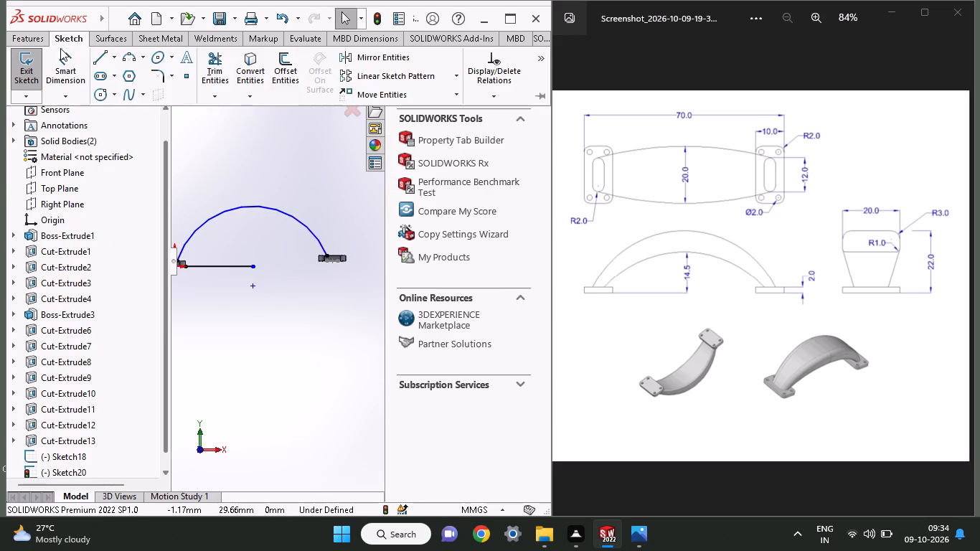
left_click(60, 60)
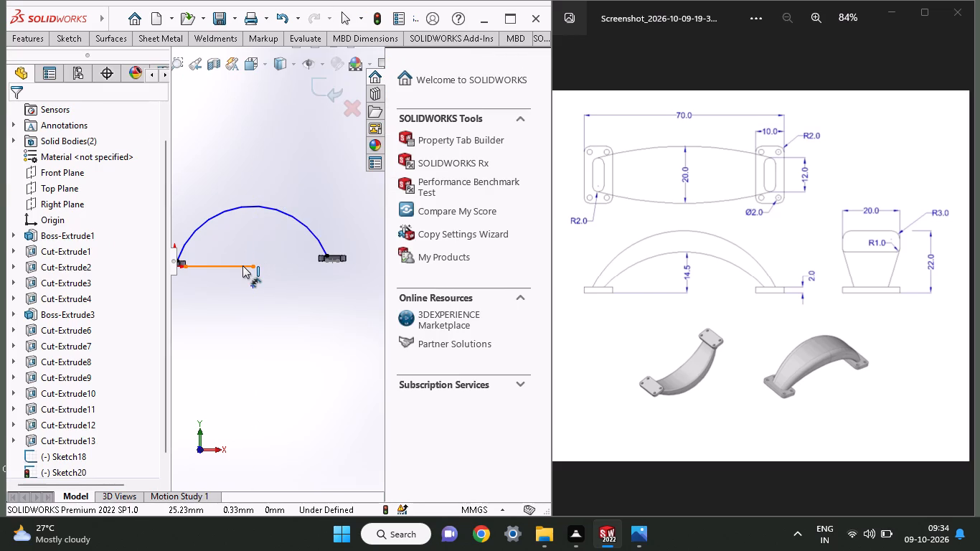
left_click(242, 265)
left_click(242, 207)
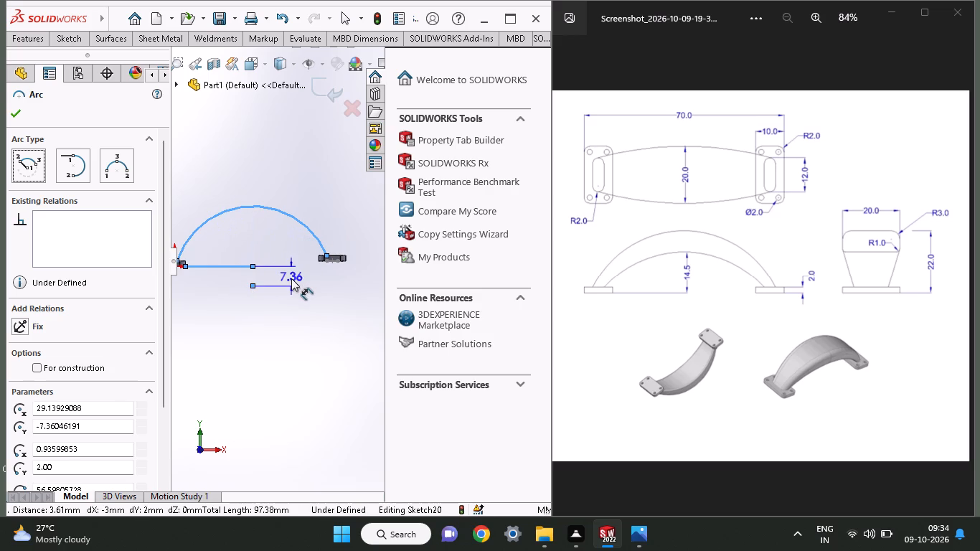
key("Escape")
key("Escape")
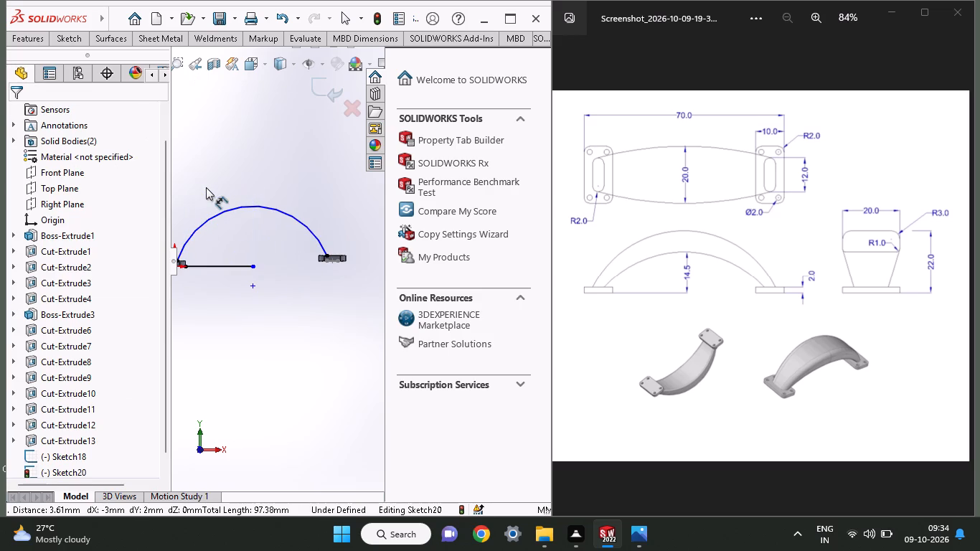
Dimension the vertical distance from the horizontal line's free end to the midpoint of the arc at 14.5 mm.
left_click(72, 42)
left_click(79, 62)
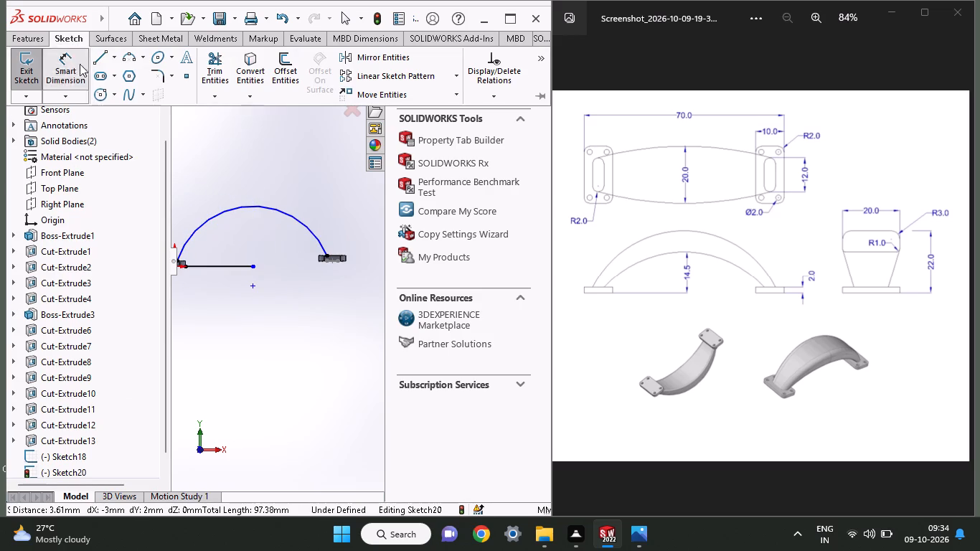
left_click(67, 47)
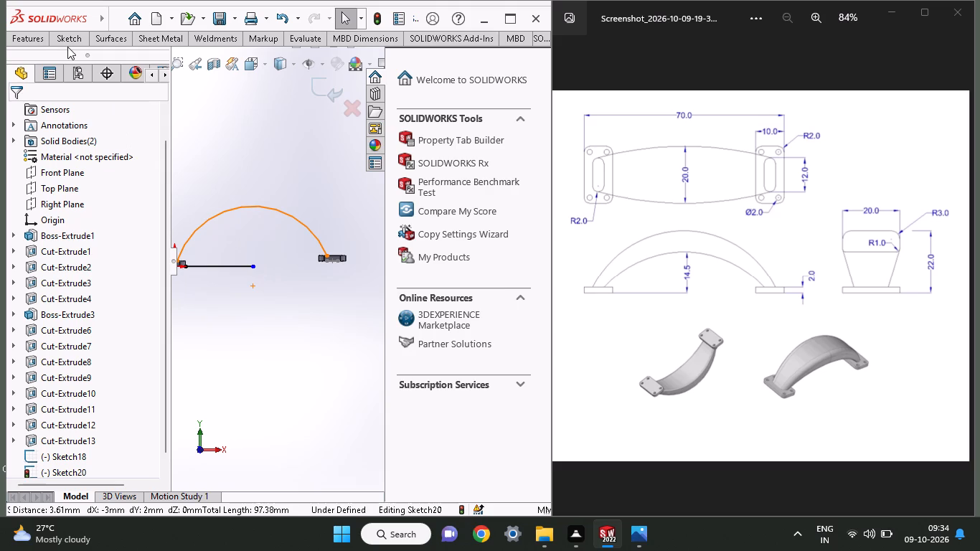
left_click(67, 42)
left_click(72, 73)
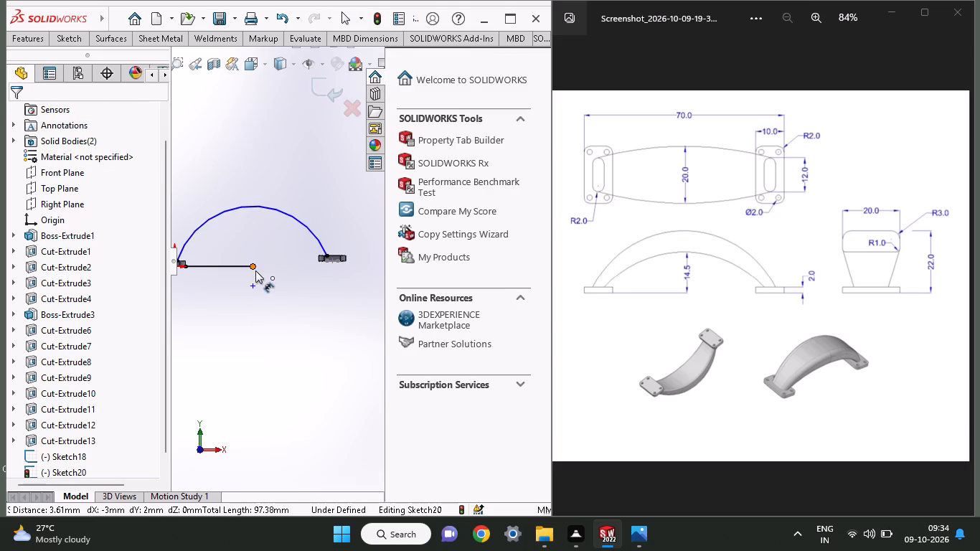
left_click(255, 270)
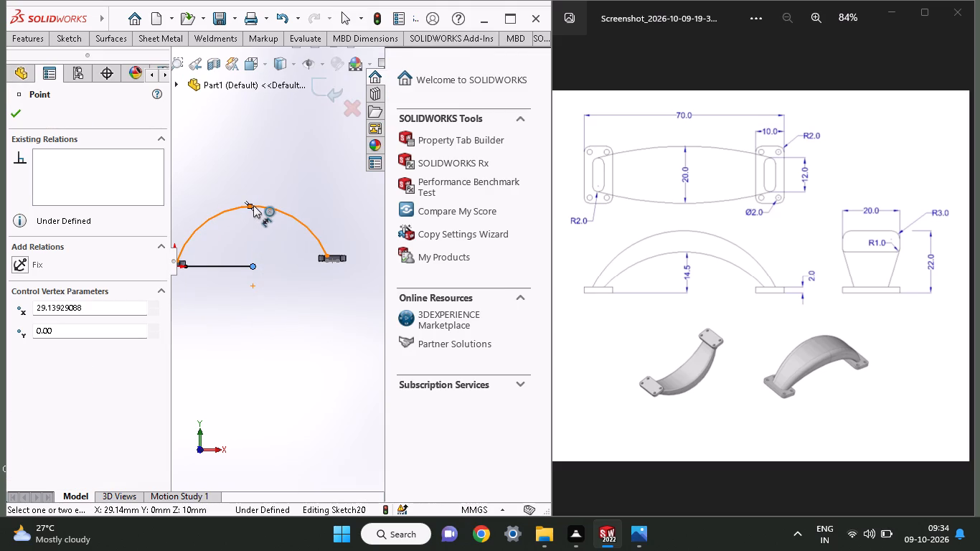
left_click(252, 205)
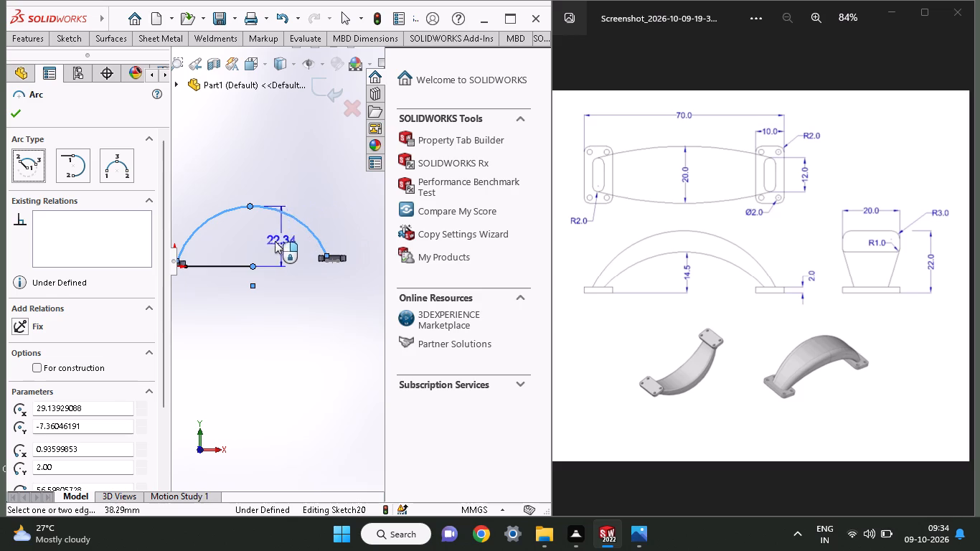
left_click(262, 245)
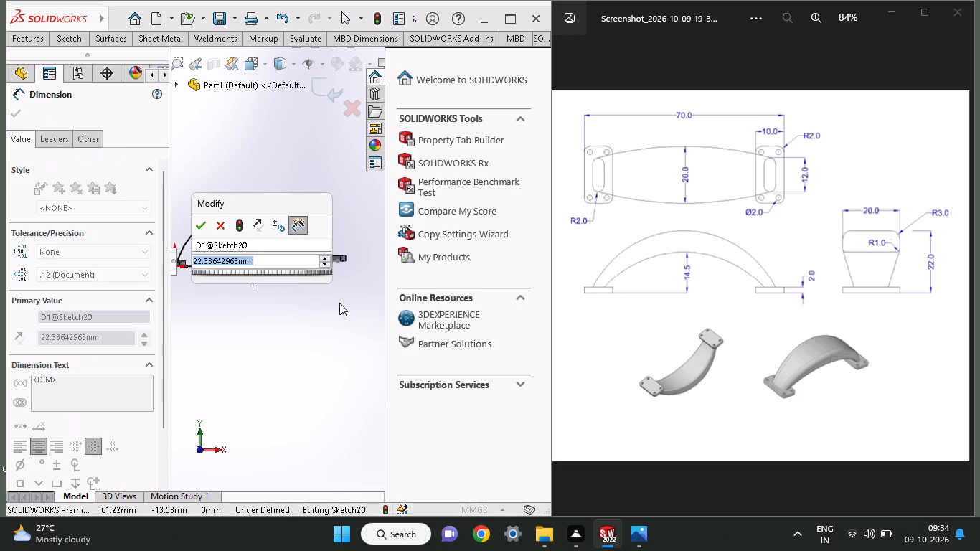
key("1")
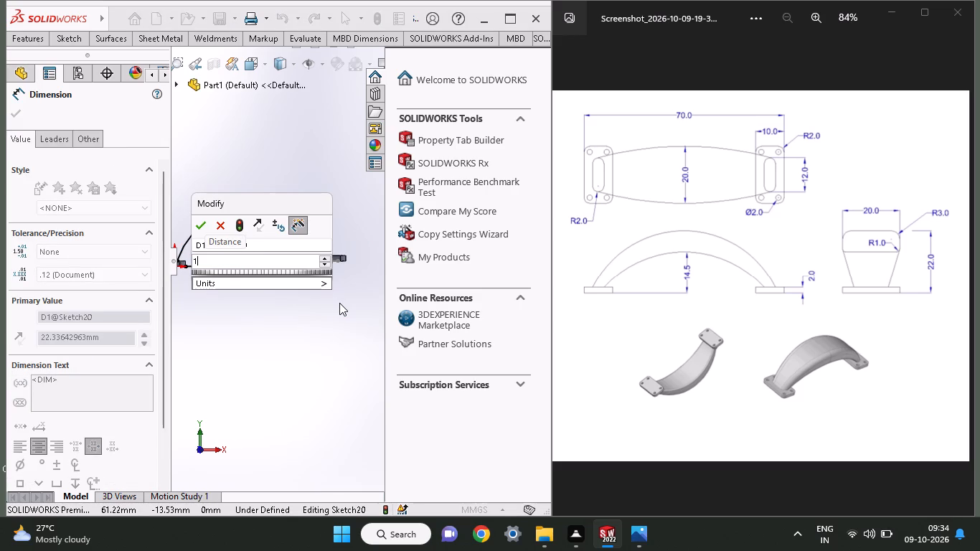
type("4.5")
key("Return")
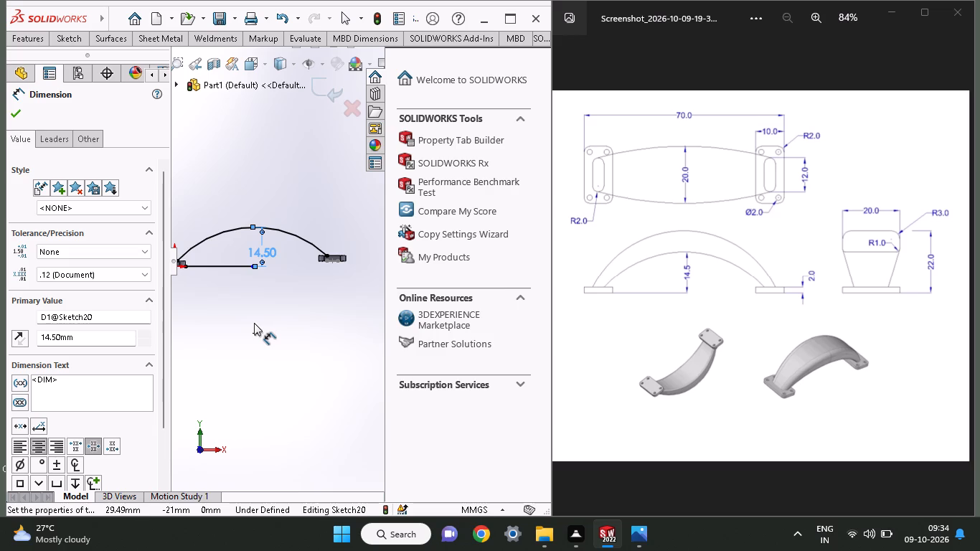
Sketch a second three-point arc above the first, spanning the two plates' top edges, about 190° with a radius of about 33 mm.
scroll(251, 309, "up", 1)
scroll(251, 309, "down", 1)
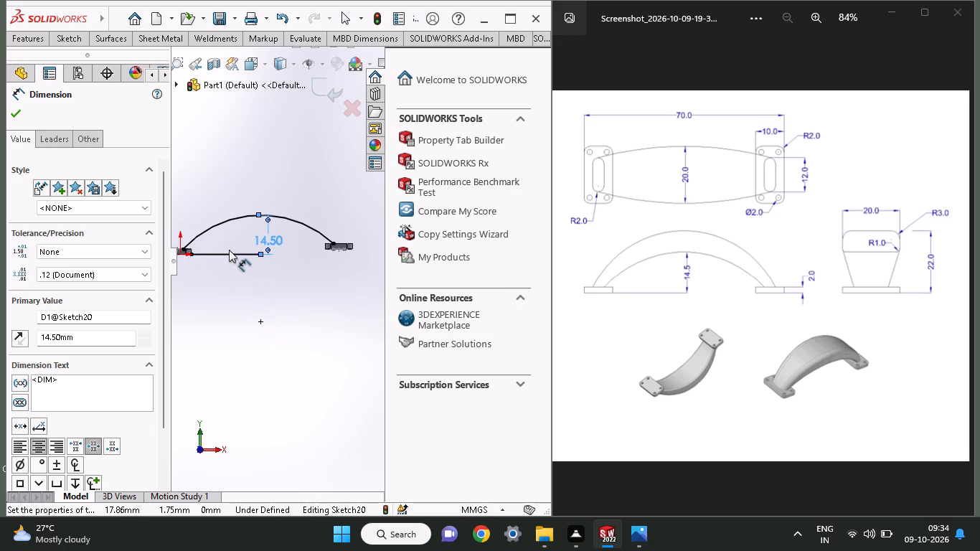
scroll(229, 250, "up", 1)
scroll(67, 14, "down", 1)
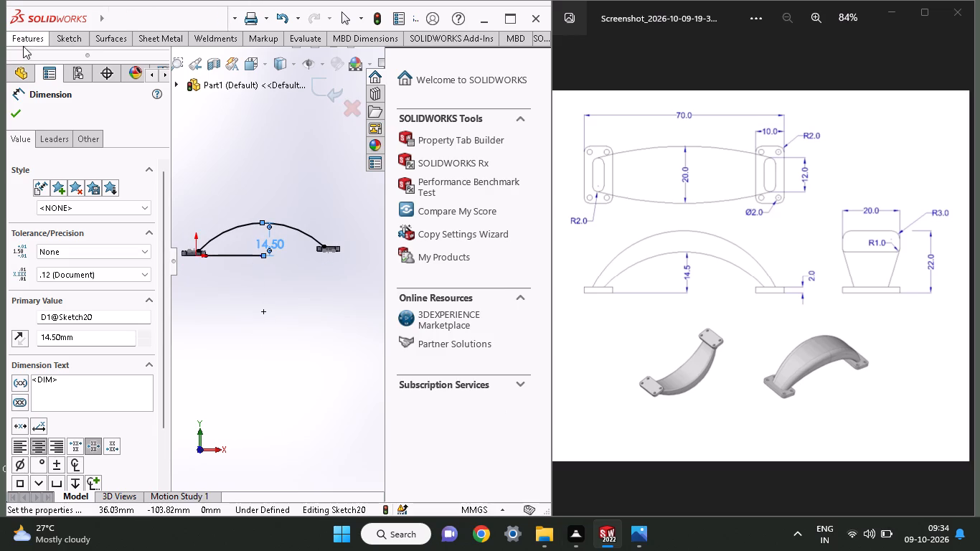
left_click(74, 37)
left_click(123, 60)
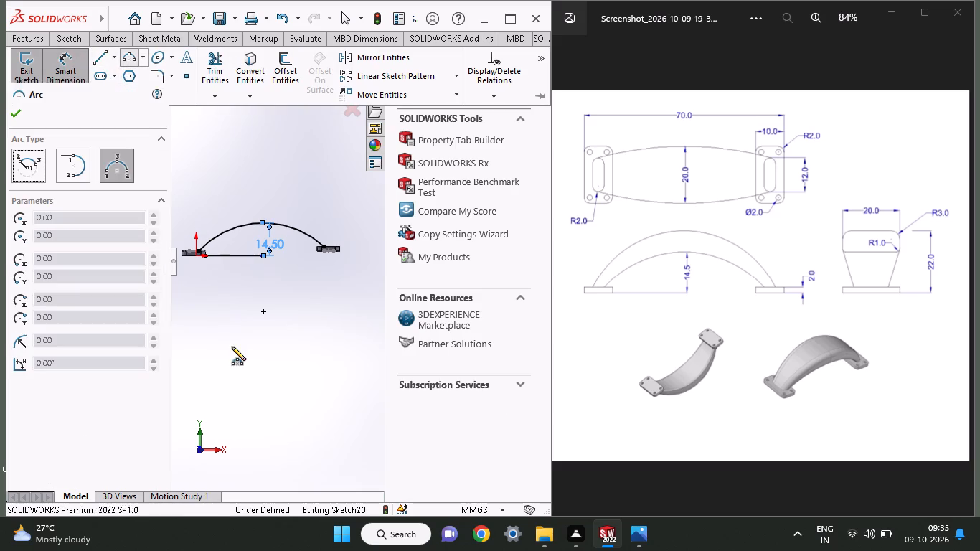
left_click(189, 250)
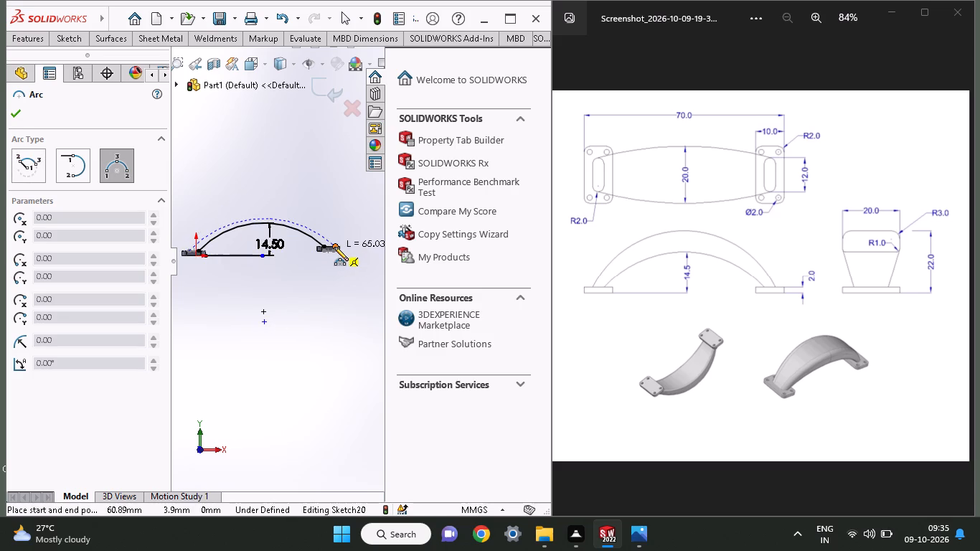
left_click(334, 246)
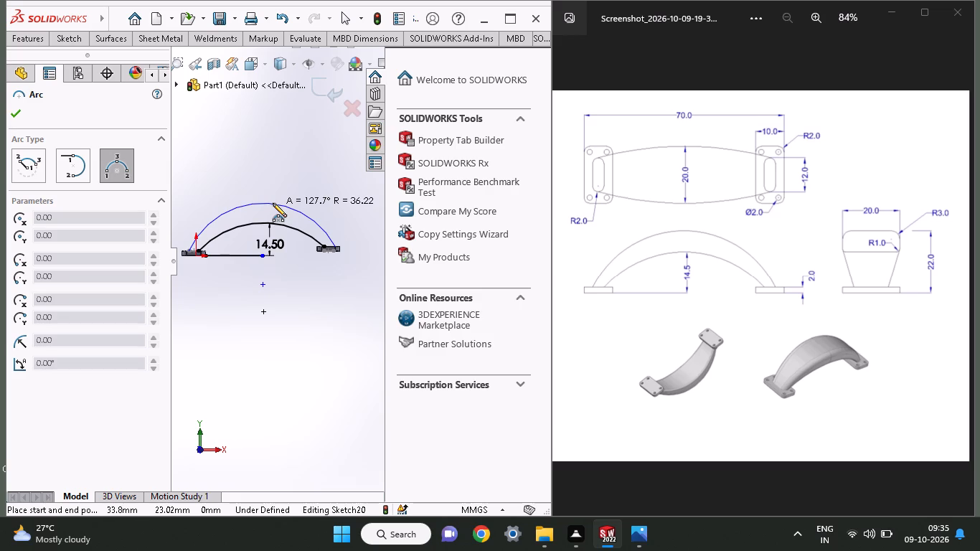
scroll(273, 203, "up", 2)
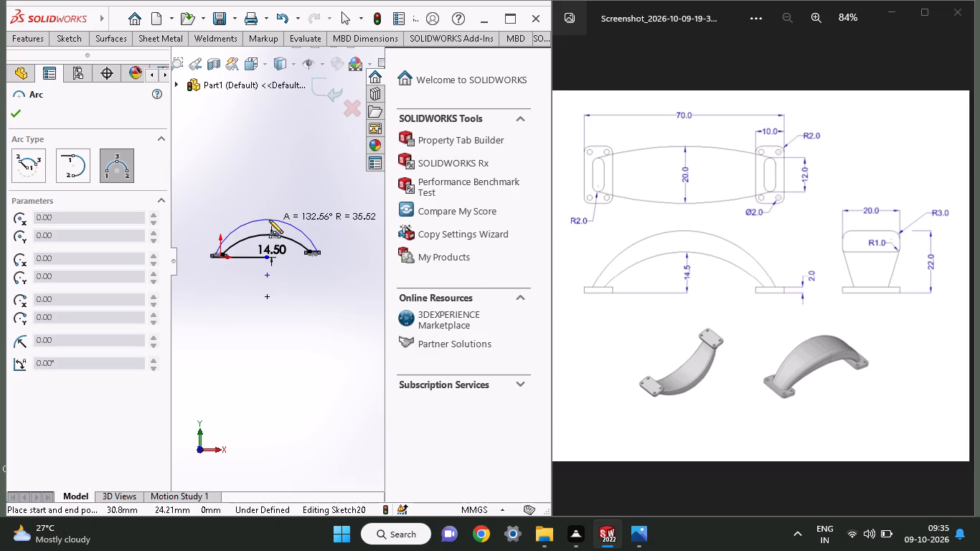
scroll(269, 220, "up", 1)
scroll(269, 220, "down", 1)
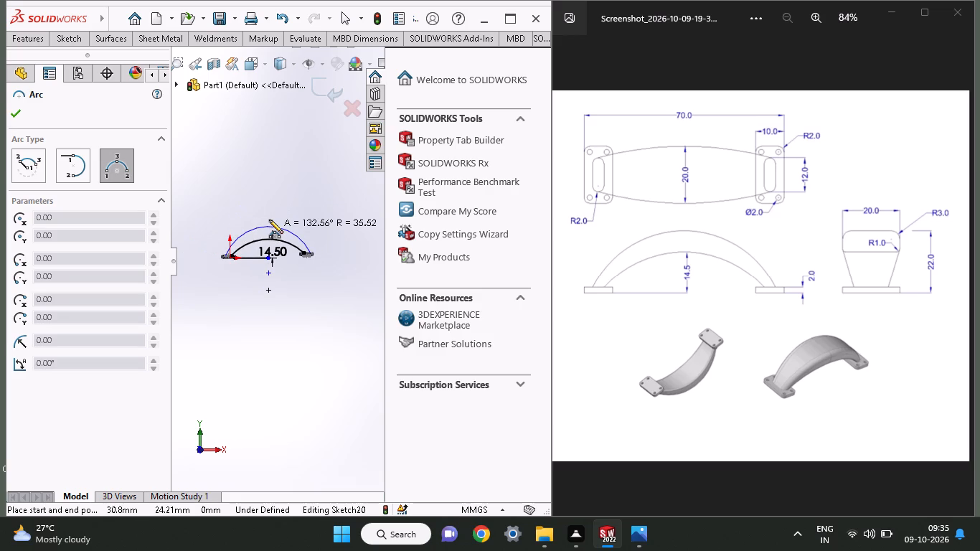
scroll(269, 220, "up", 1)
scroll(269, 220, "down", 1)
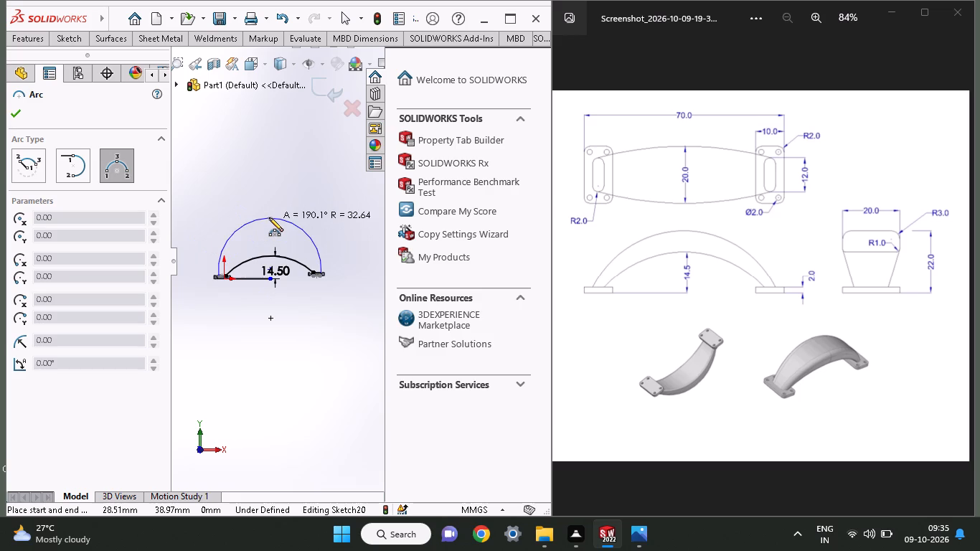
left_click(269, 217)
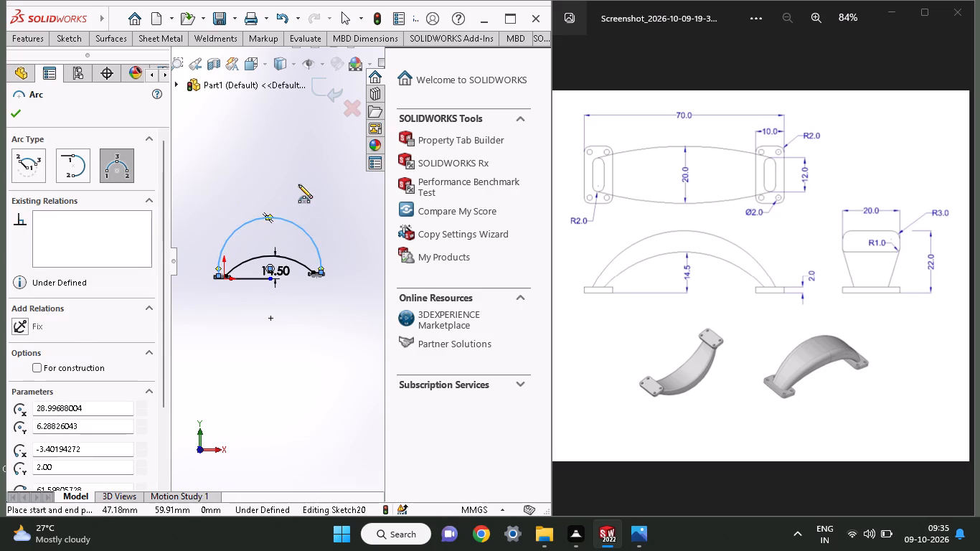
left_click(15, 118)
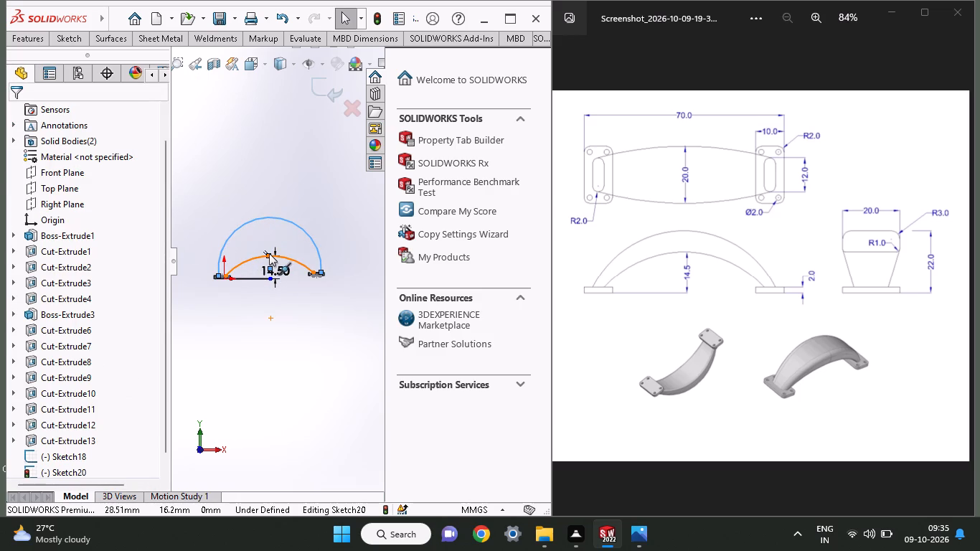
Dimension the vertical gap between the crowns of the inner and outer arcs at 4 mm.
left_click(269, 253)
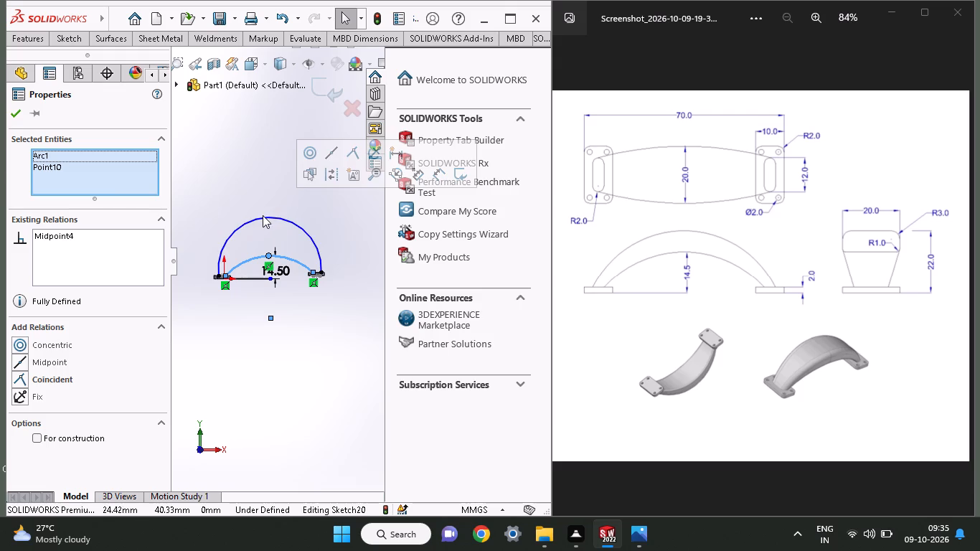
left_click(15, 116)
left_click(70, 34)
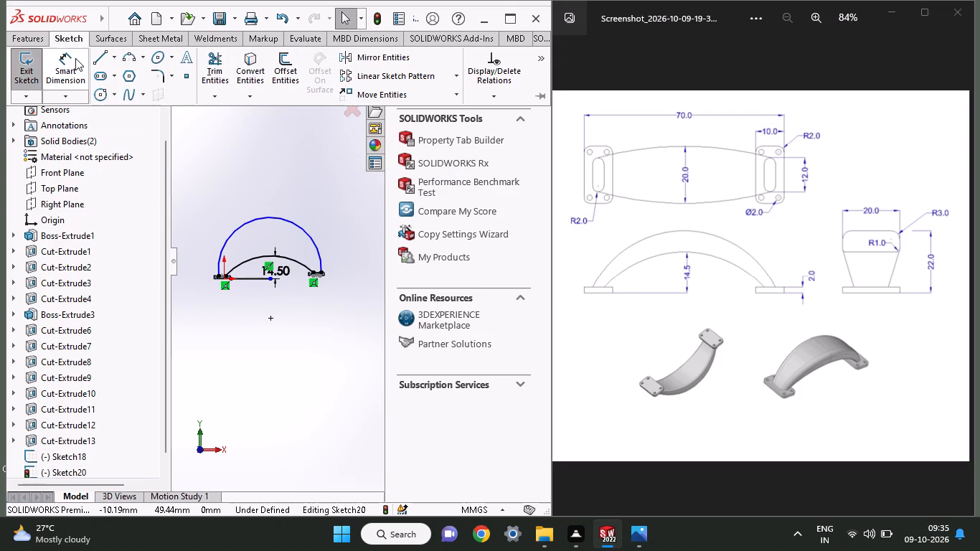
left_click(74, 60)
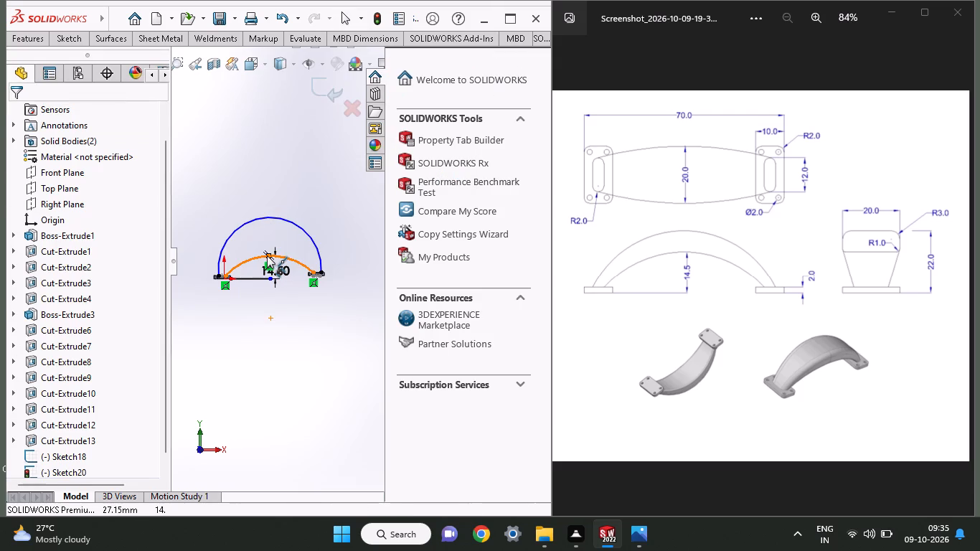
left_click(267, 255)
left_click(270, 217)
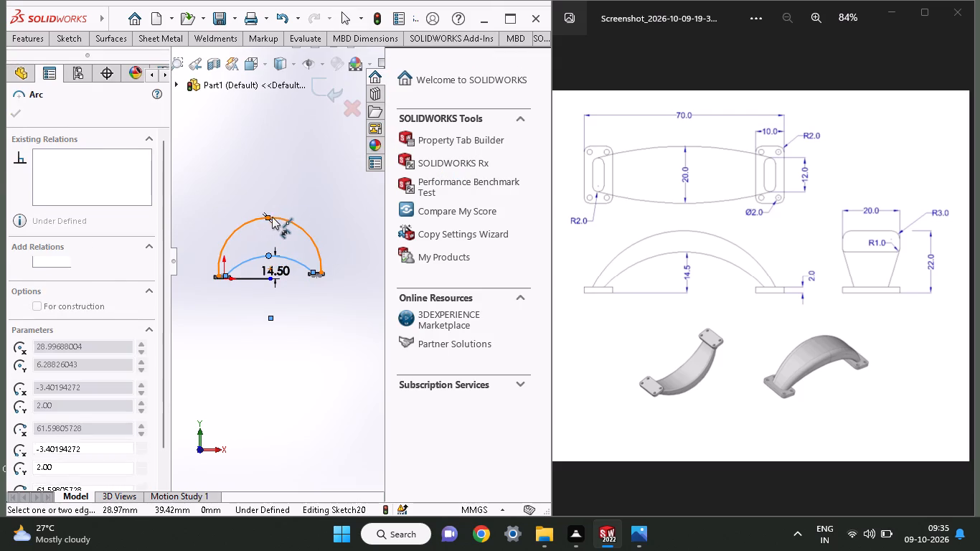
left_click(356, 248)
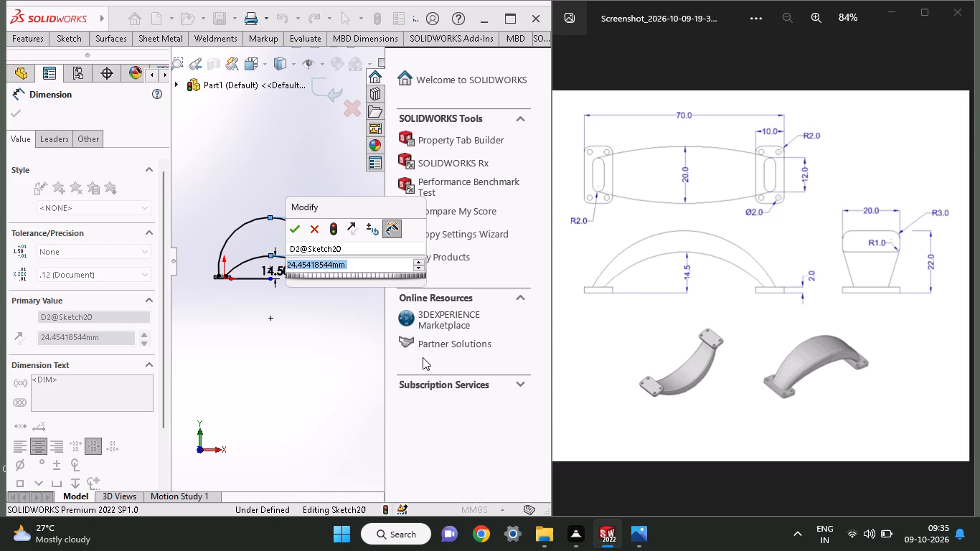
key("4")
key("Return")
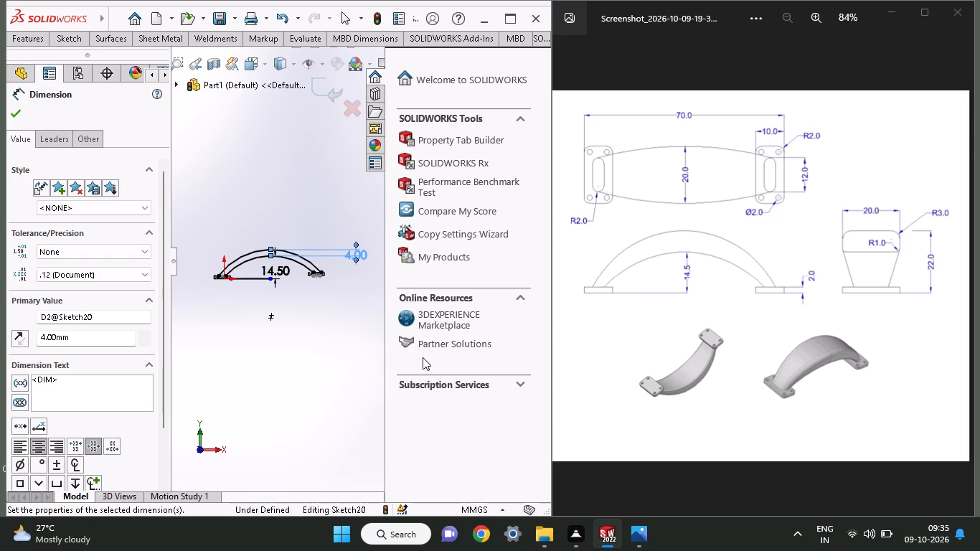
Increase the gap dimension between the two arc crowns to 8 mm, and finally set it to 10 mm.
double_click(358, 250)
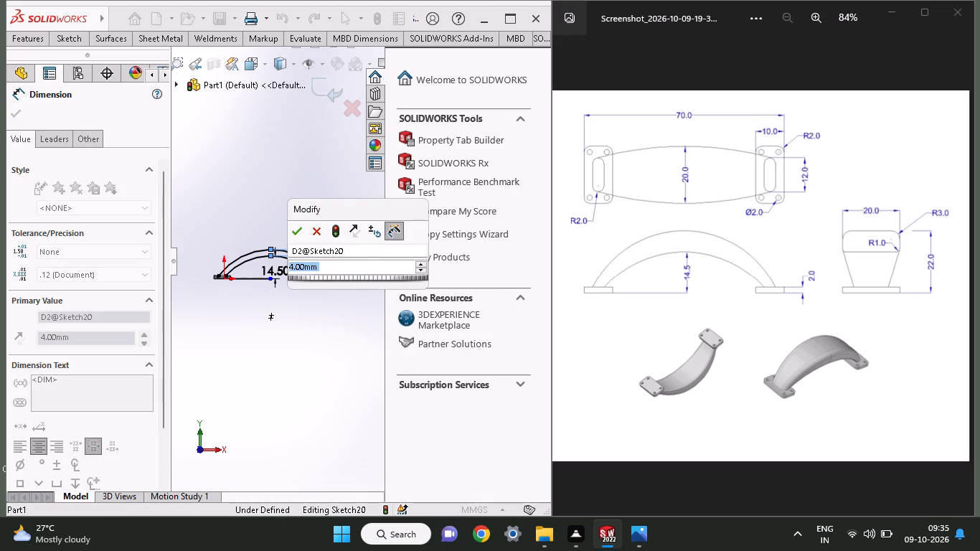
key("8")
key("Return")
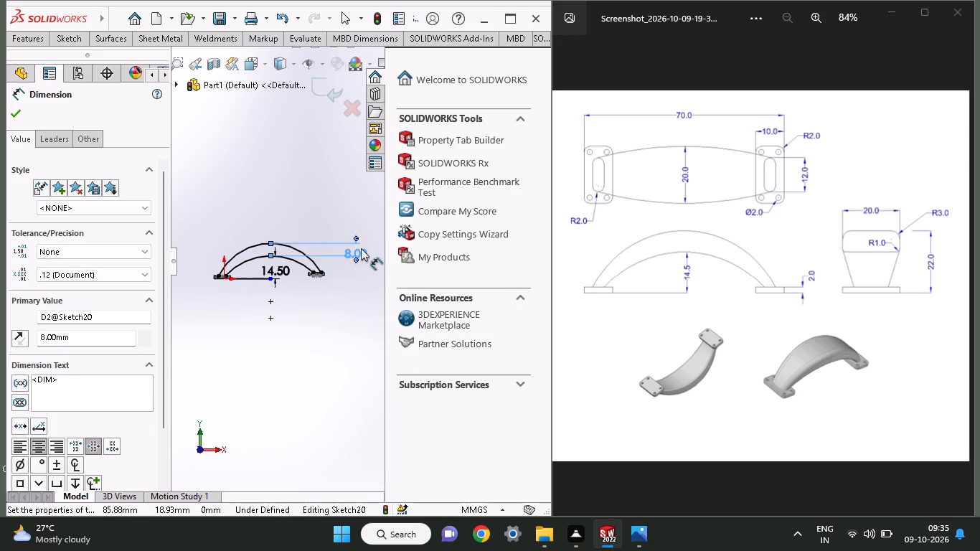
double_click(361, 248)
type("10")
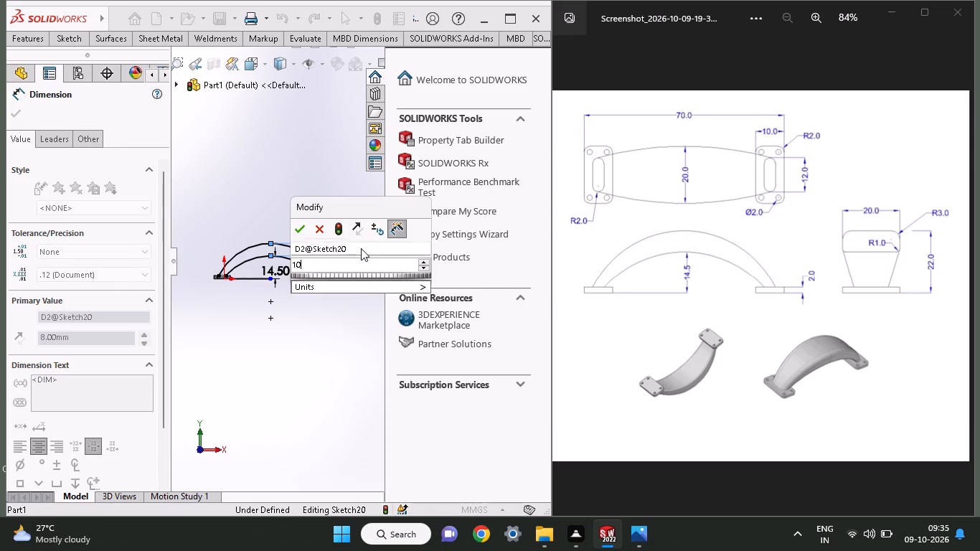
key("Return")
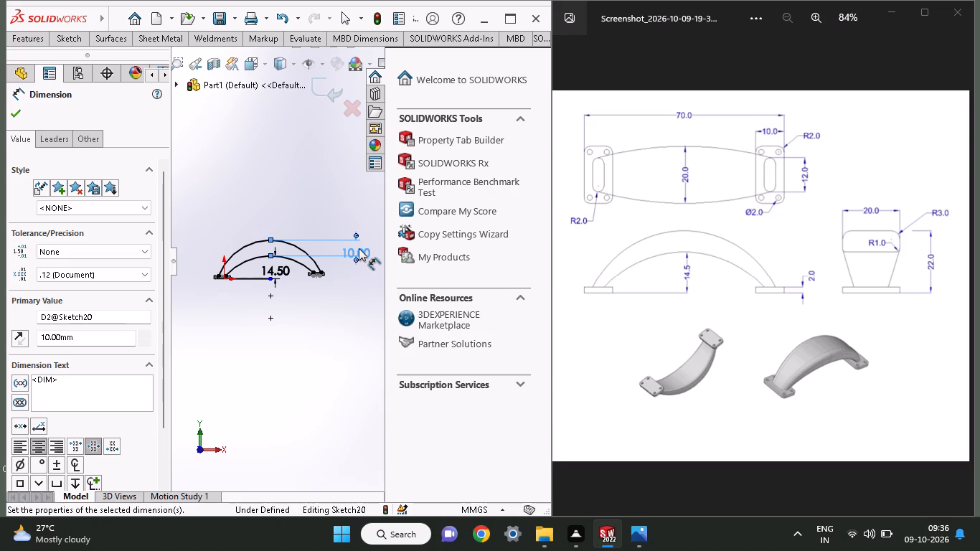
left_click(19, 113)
Remove both arcs and the horizontal reference line from the sketch with Power trim.
middle_click_drag(270, 309, 266, 342)
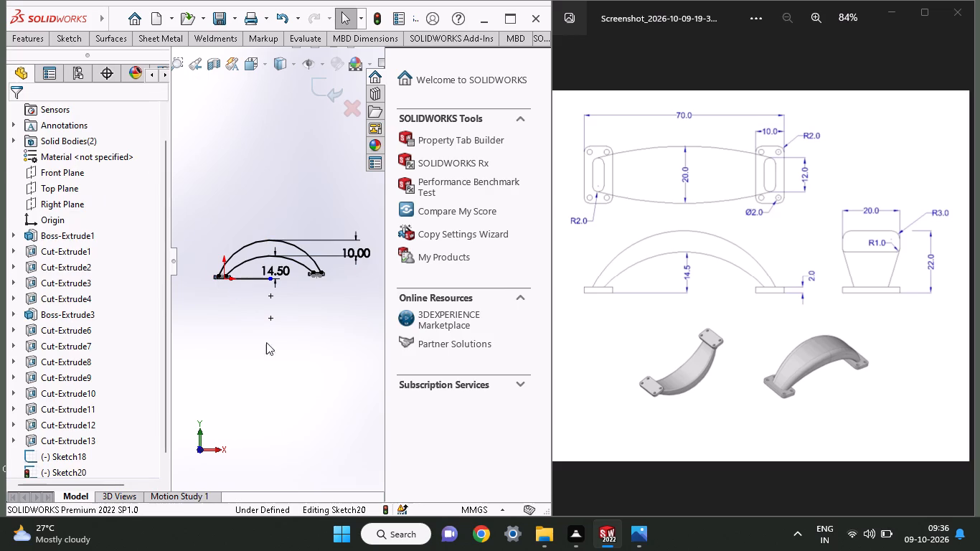
middle_click_drag(266, 342, 261, 349)
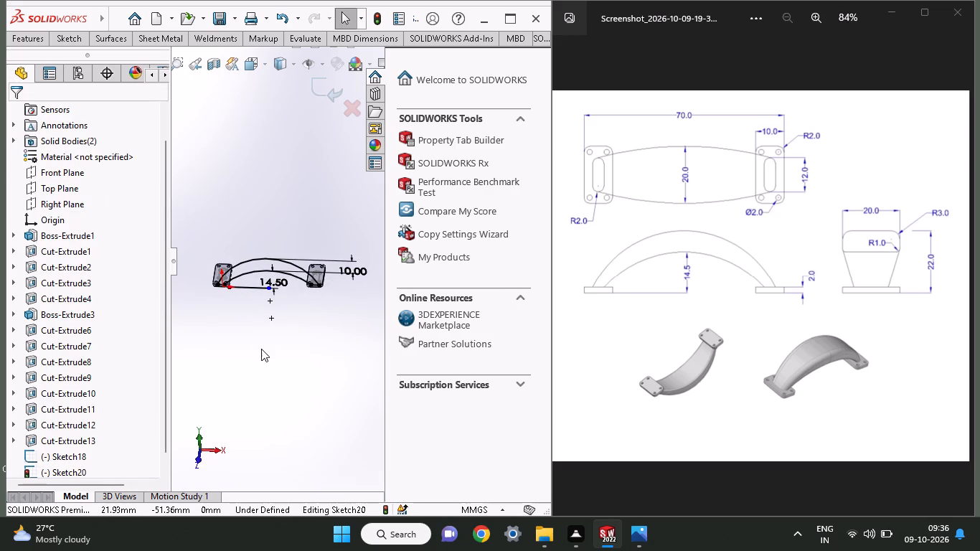
scroll(260, 297, "up", 3)
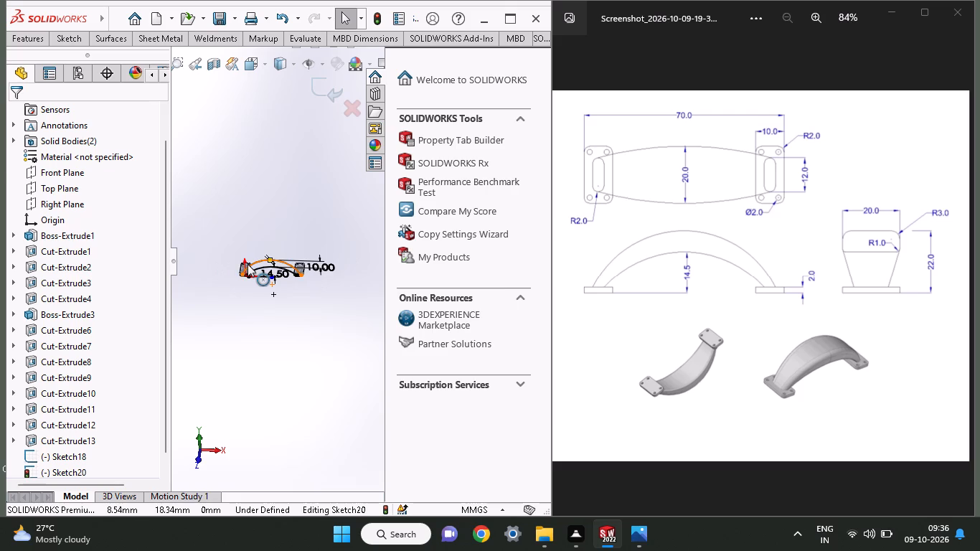
scroll(248, 264, "up", 1, "ctrl")
scroll(248, 264, "down", 1, "ctrl")
scroll(248, 264, "up", 1, "ctrl")
scroll(248, 264, "down", 5, "ctrl")
scroll(312, 266, "down", 1, "ctrl")
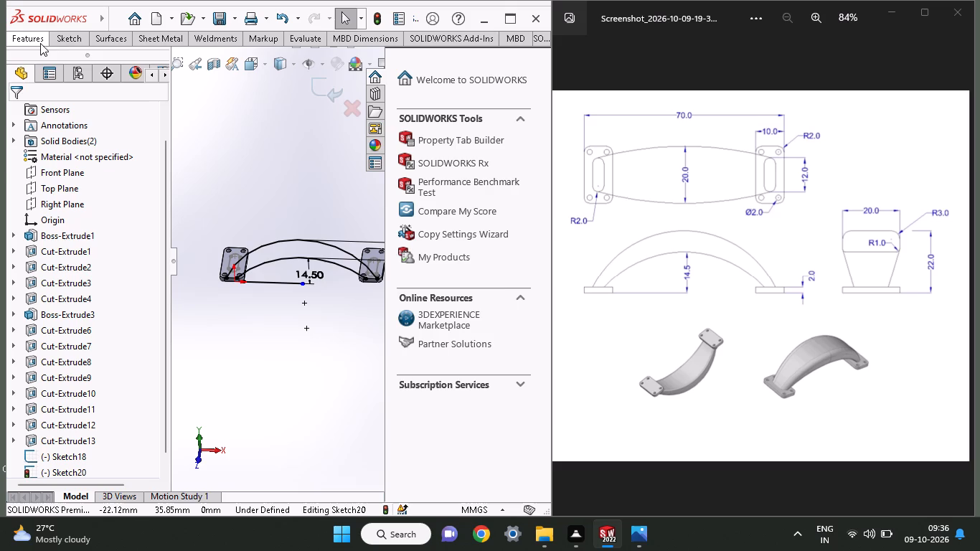
left_click(62, 38)
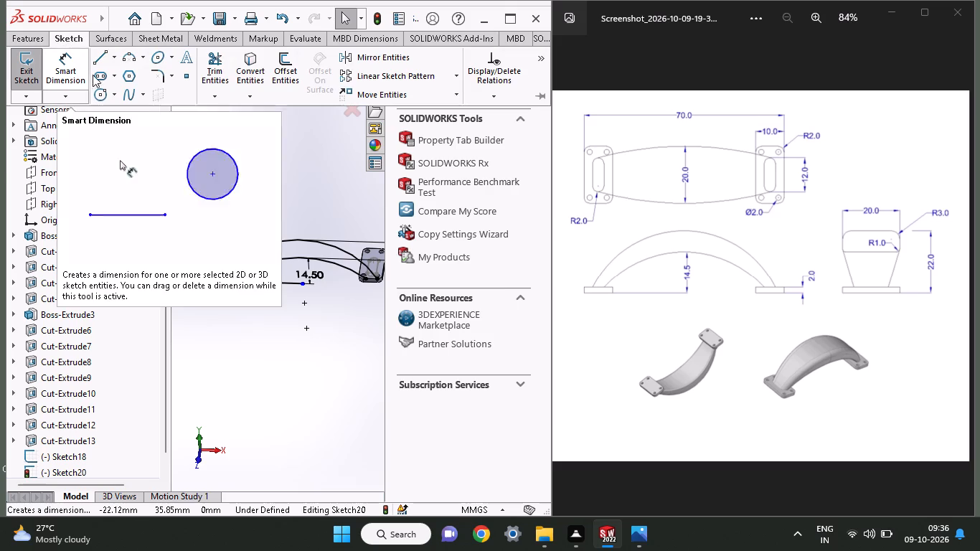
left_click(210, 69)
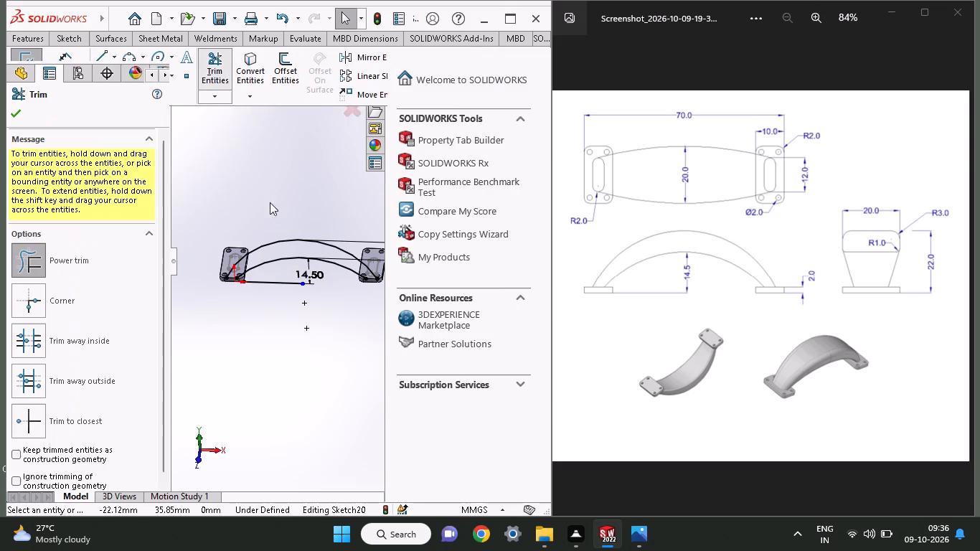
left_click_drag(281, 264, 290, 212)
left_click_drag(291, 261, 278, 324)
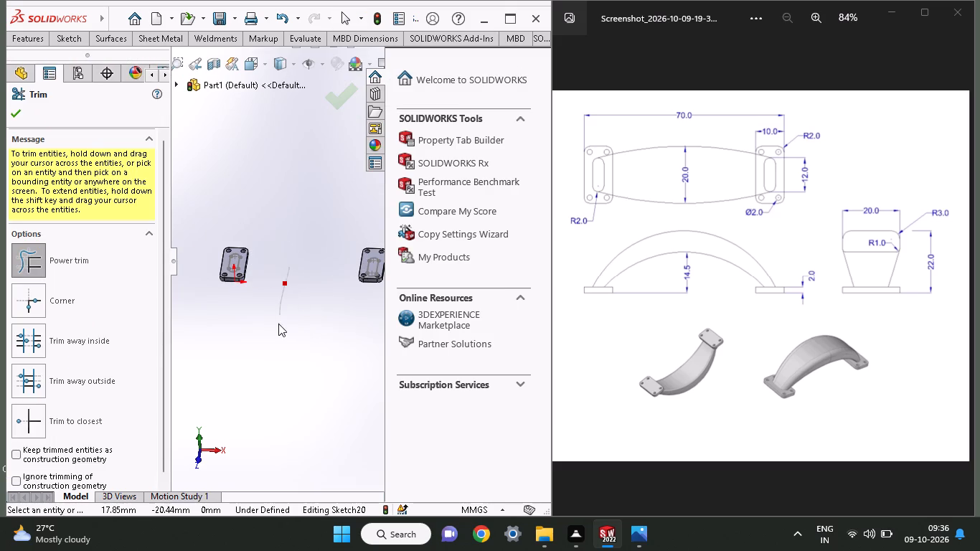
Finish the Power trim and exit the emptied side-profile sketch.
left_click_drag(278, 324, 278, 324)
left_click(20, 121)
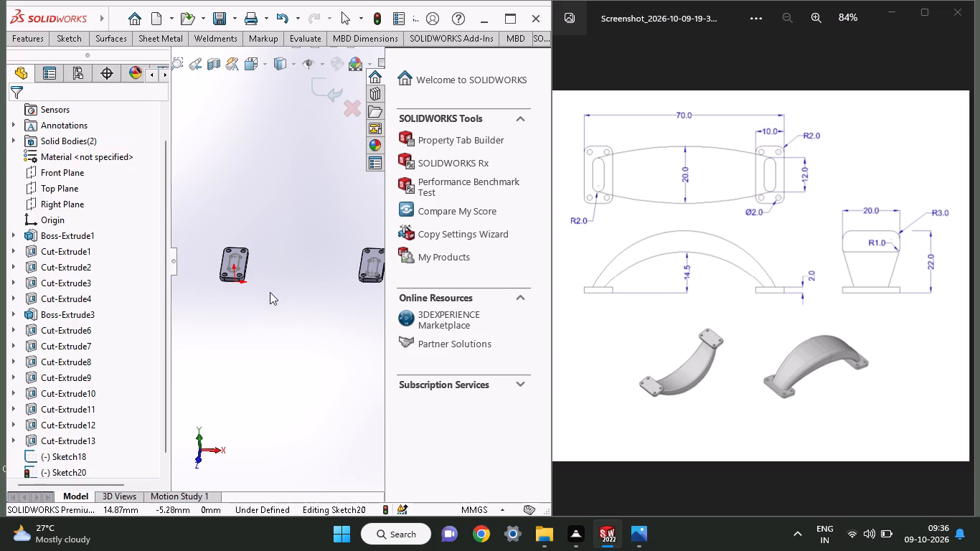
scroll(245, 253, "up", 1)
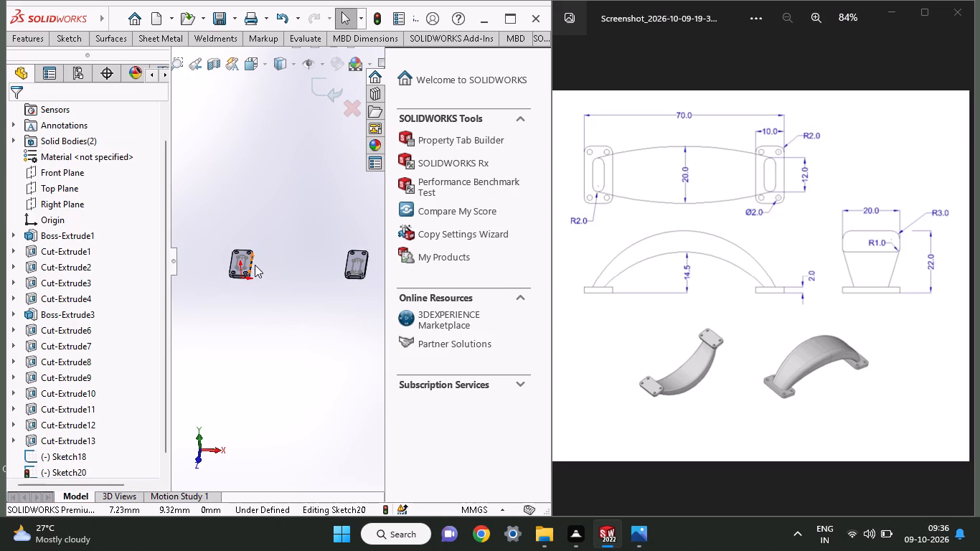
scroll(255, 265, "up", 2, "ctrl")
scroll(255, 265, "down", 9, "ctrl")
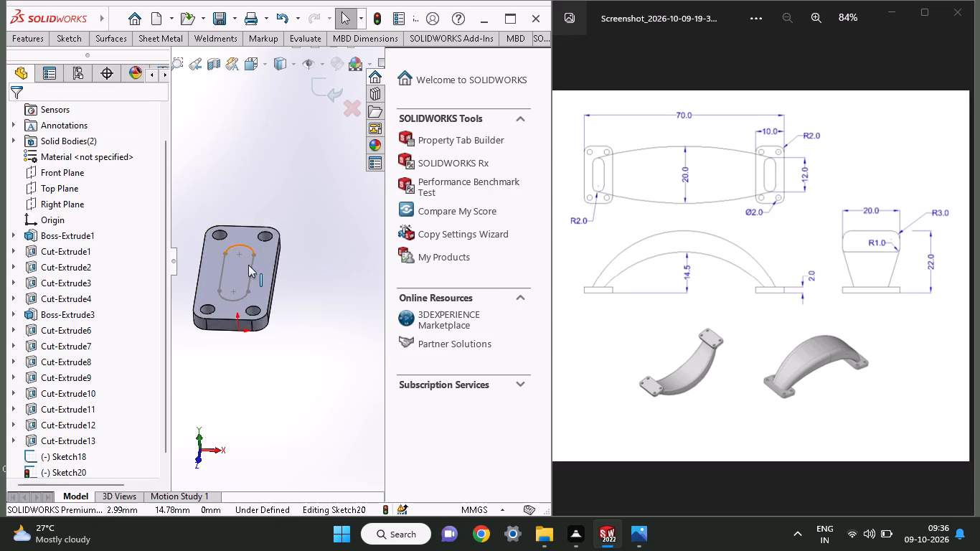
scroll(241, 281, "down", 2, "ctrl")
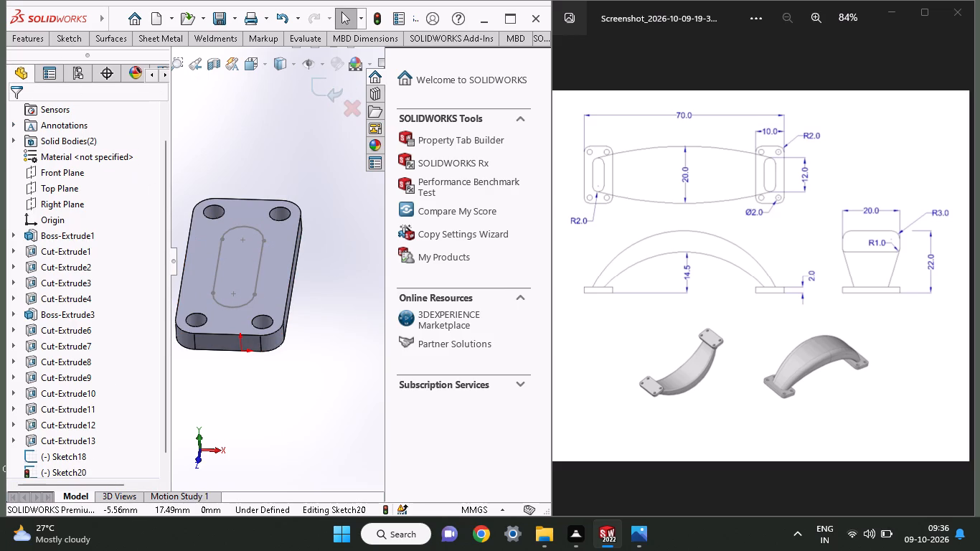
left_click(54, 37)
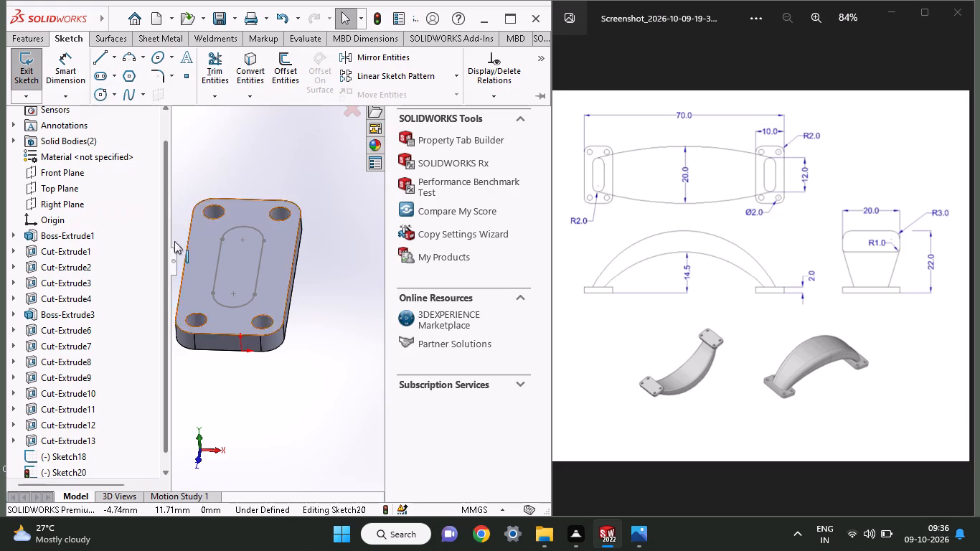
left_click(23, 99)
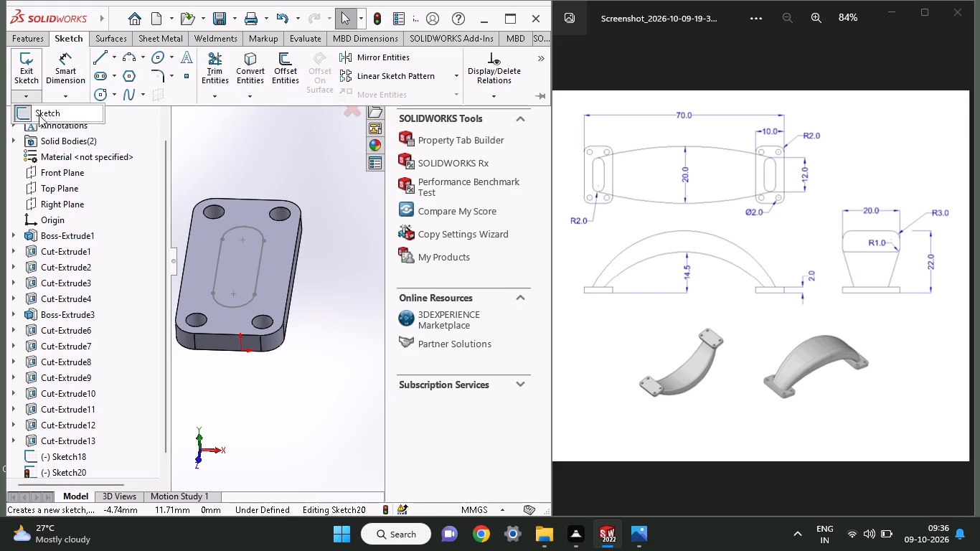
right_click(248, 154)
left_click(407, 132)
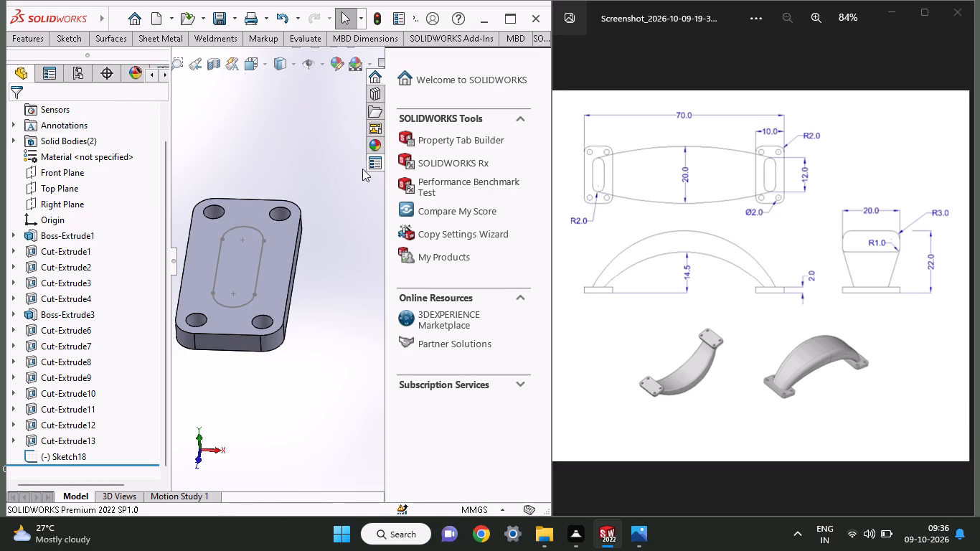
In a new 3D sketch, draw a straight line across the middle of the slot outline on the plate at the origin.
left_click(62, 41)
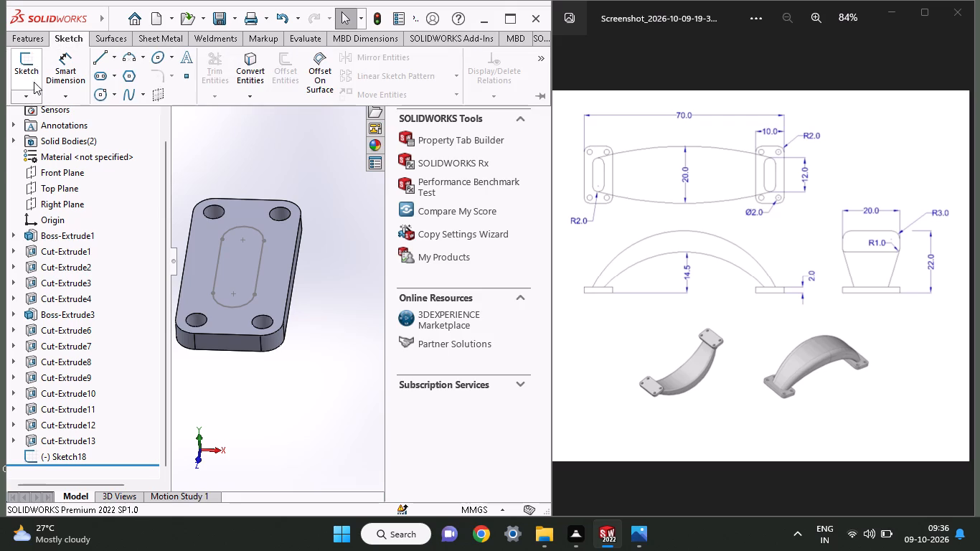
scroll(32, 89, "down", 1)
left_click(32, 90)
left_click(13, 113)
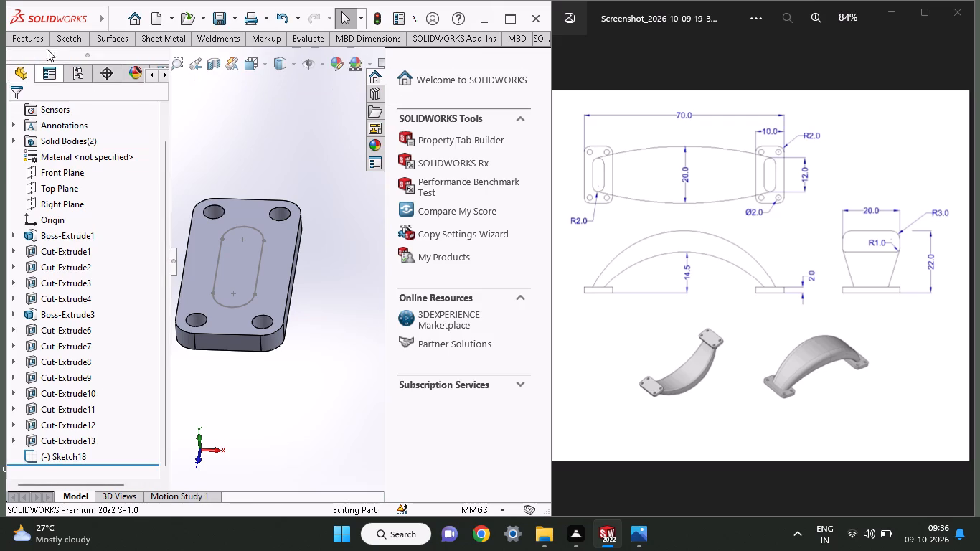
left_click(55, 39)
left_click(29, 98)
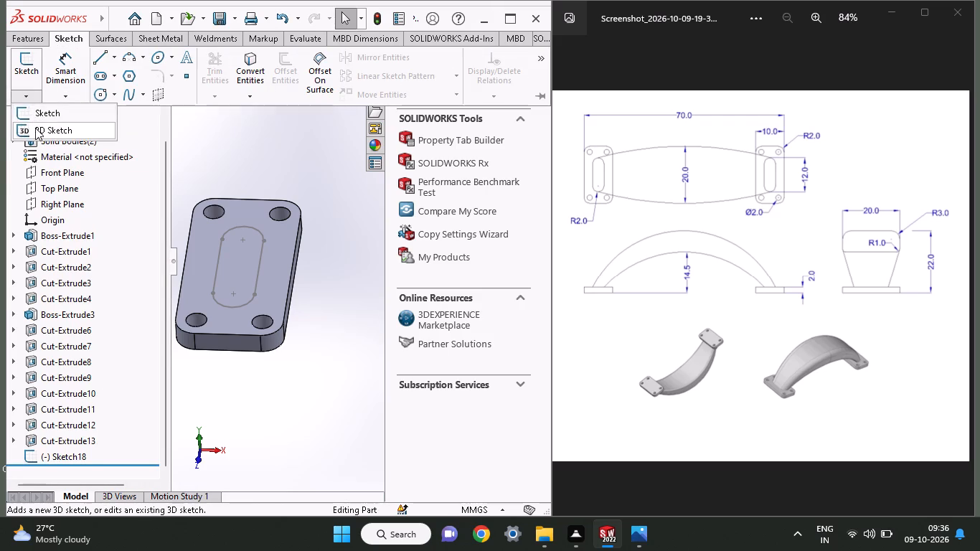
left_click(35, 128)
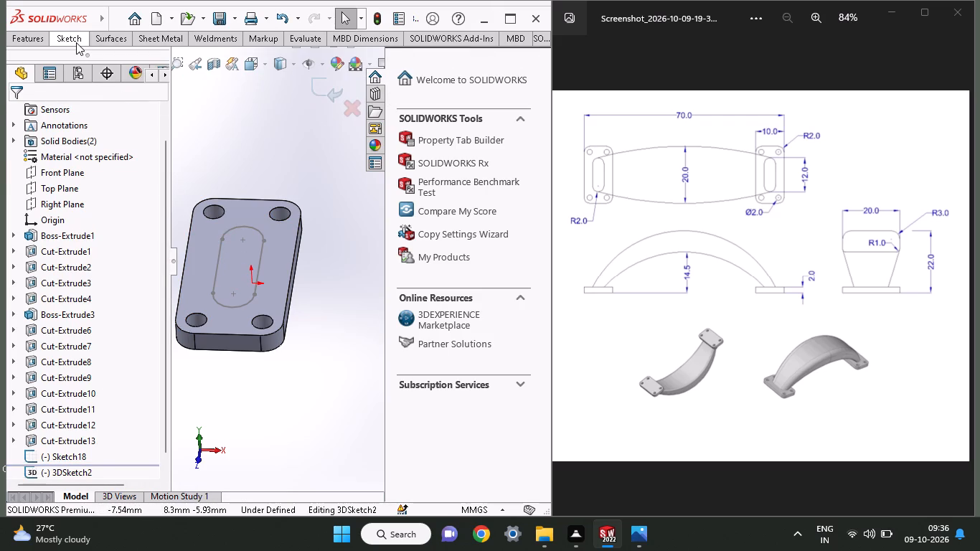
left_click(76, 42)
left_click(102, 60)
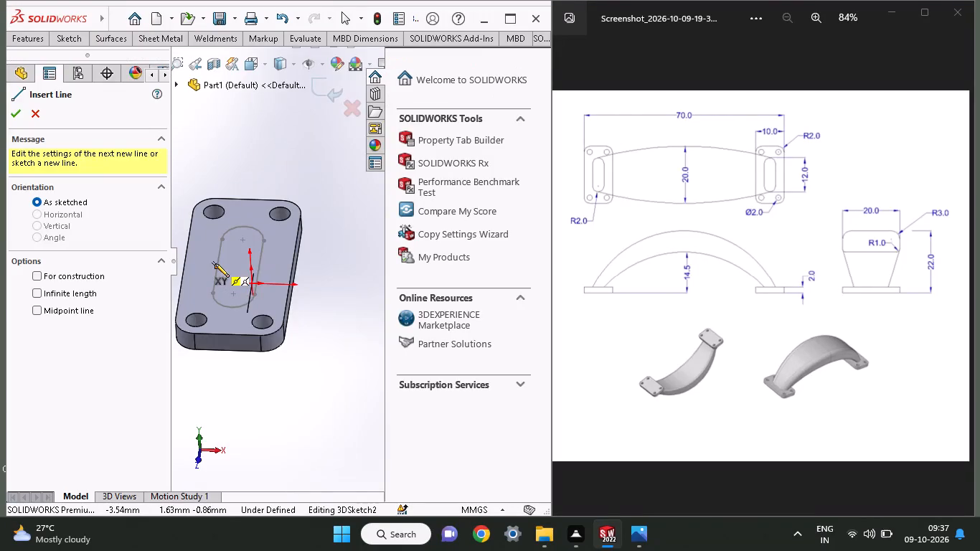
left_click(215, 263)
left_click(258, 266)
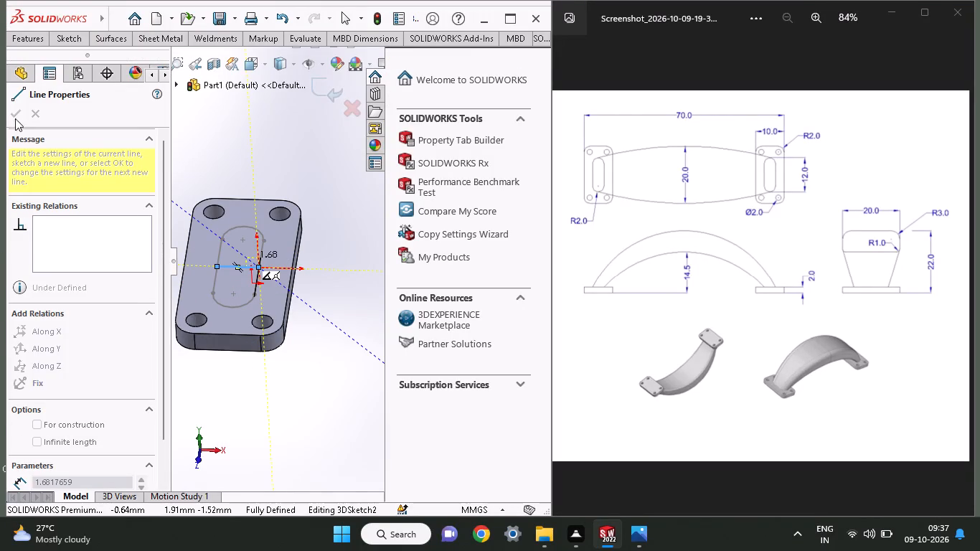
right_click(278, 385)
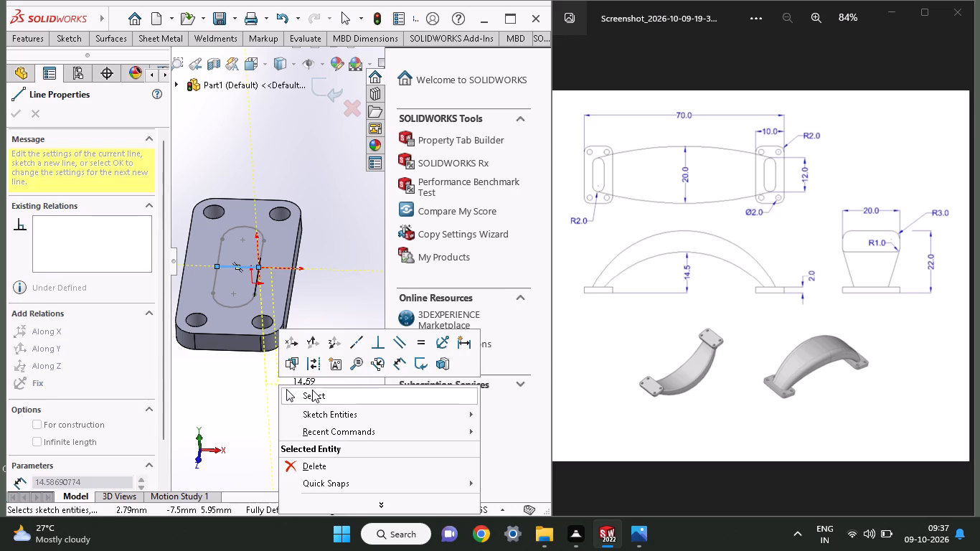
left_click(312, 390)
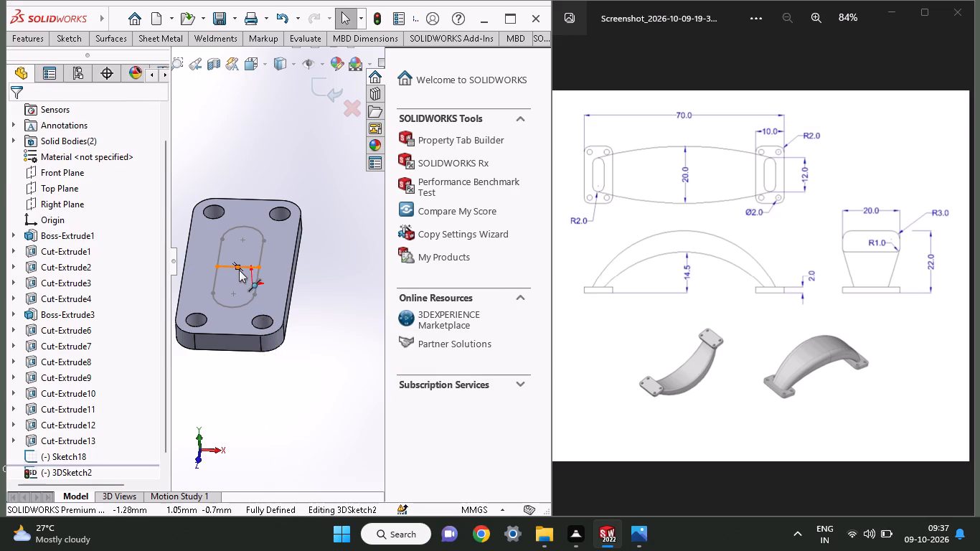
Sketch a three-point arc spanning about 53 mm from the far plate's inner slot-side midpoint to the origin plate's inner side edge.
scroll(332, 311, "up", 8, "ctrl")
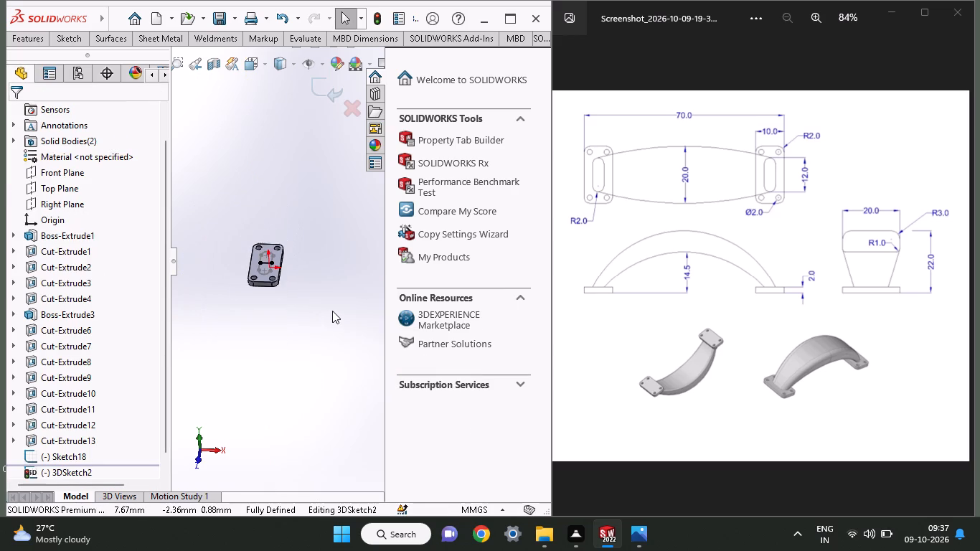
scroll(337, 291, "up", 4, "ctrl")
scroll(336, 244, "down", 5, "ctrl")
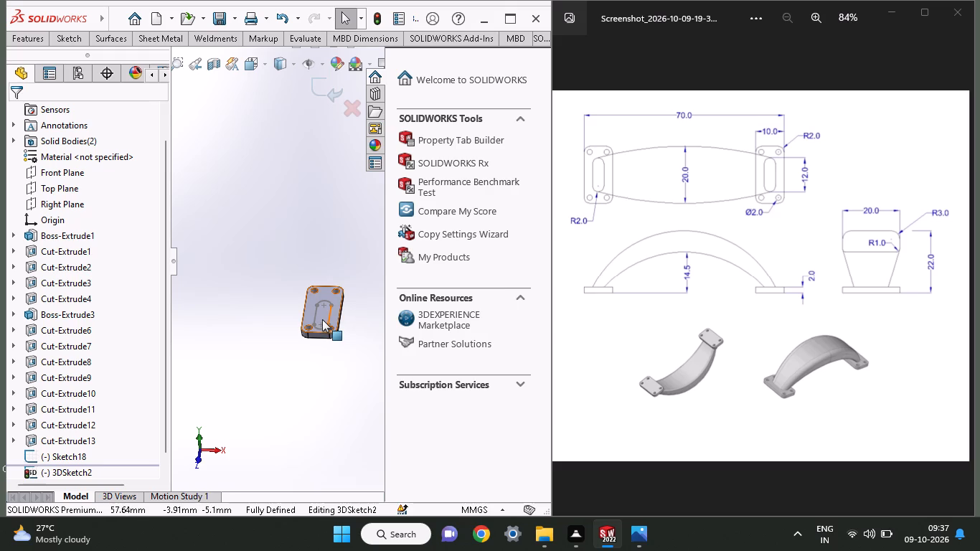
scroll(331, 314, "down", 2, "ctrl")
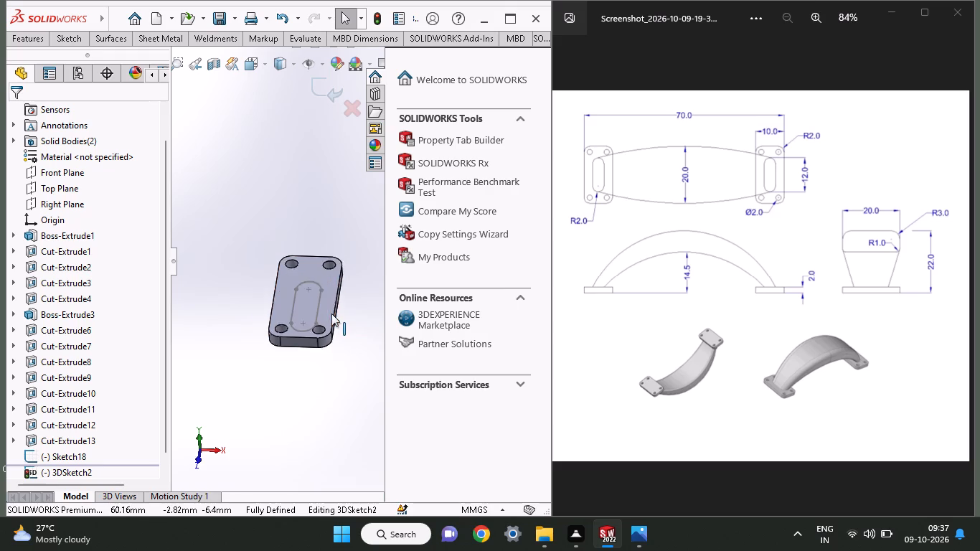
scroll(331, 314, "down", 7, "ctrl")
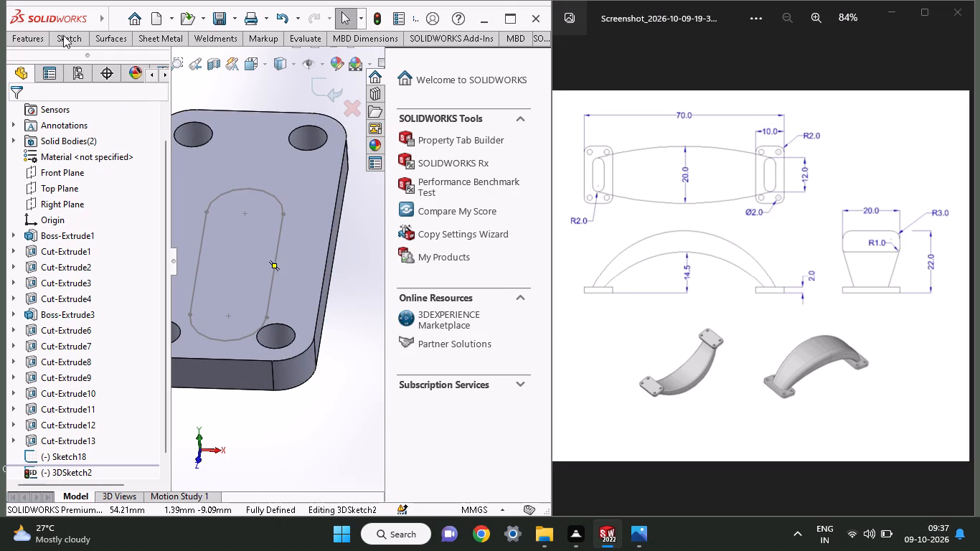
left_click(63, 35)
left_click(103, 62)
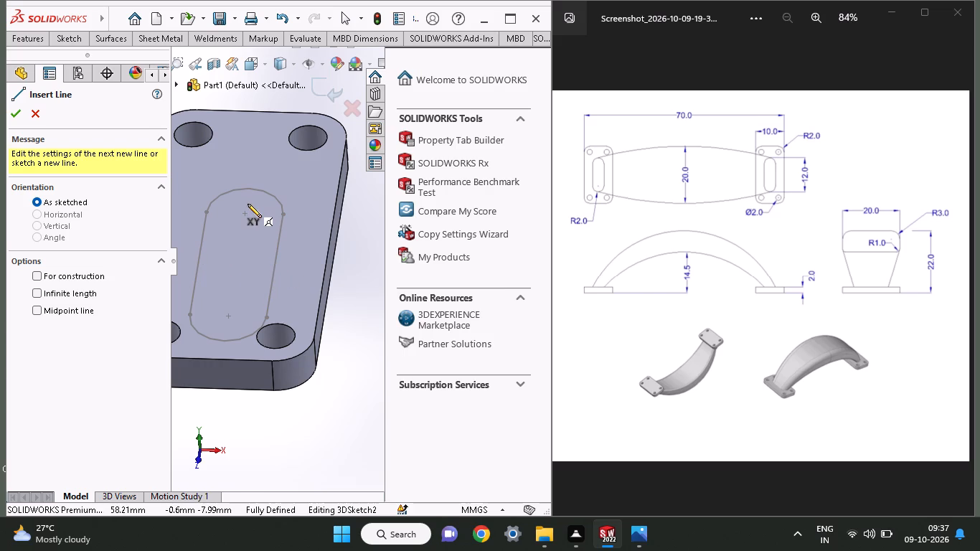
left_click(77, 40)
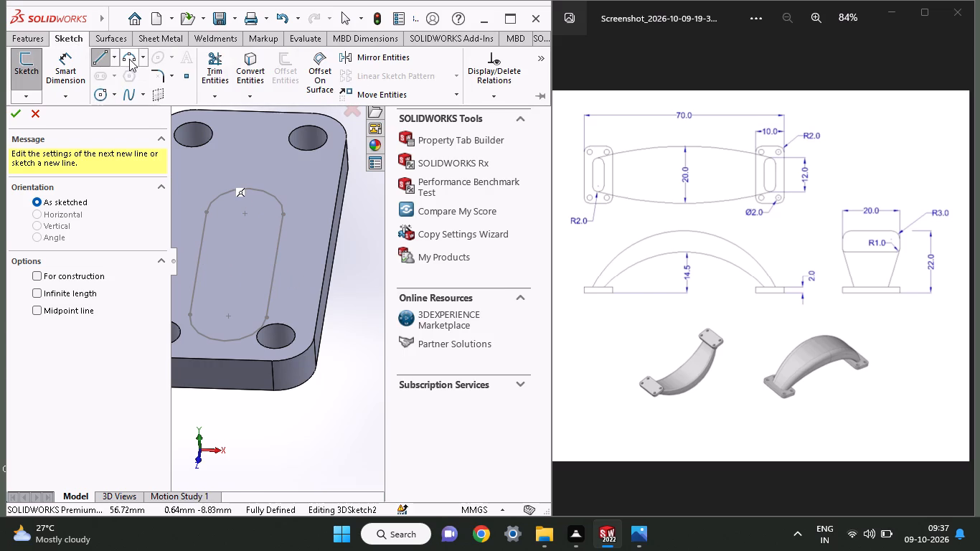
left_click(129, 59)
left_click(198, 263)
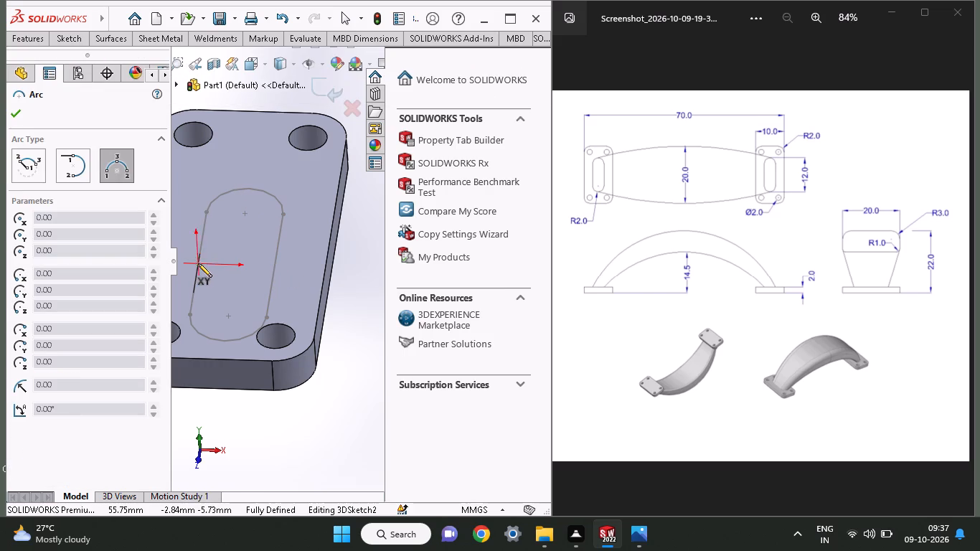
scroll(199, 209, "up", 6, "ctrl")
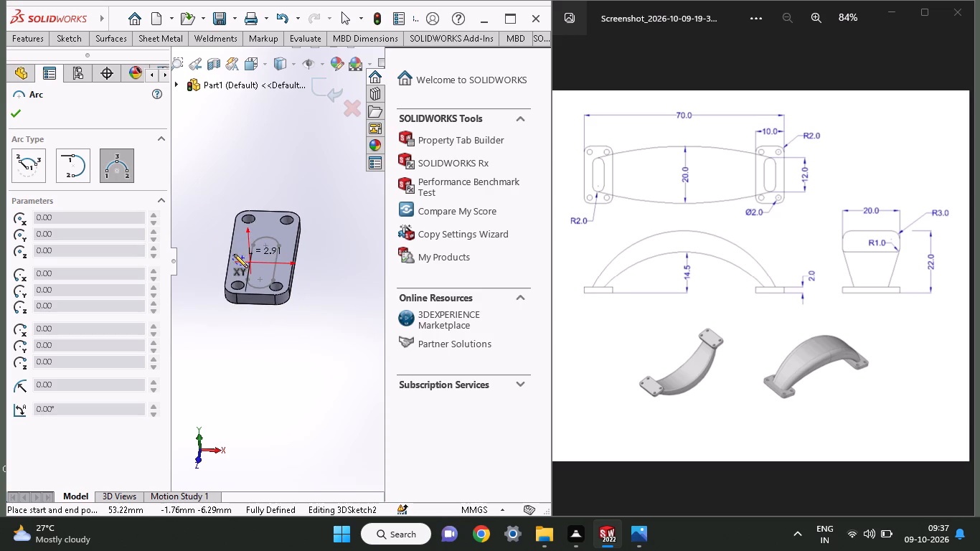
middle_click_drag(234, 254, 234, 224)
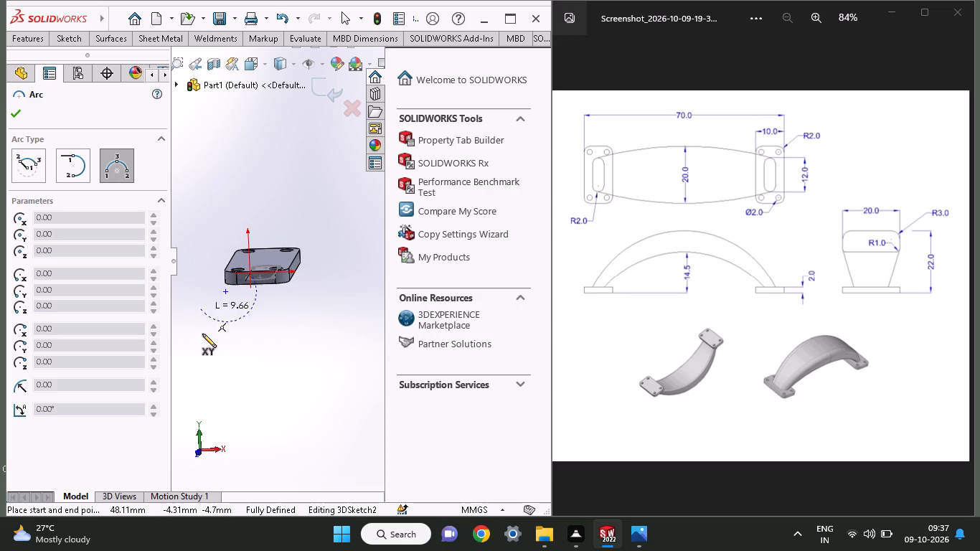
scroll(240, 220, "up", 1, "ctrl")
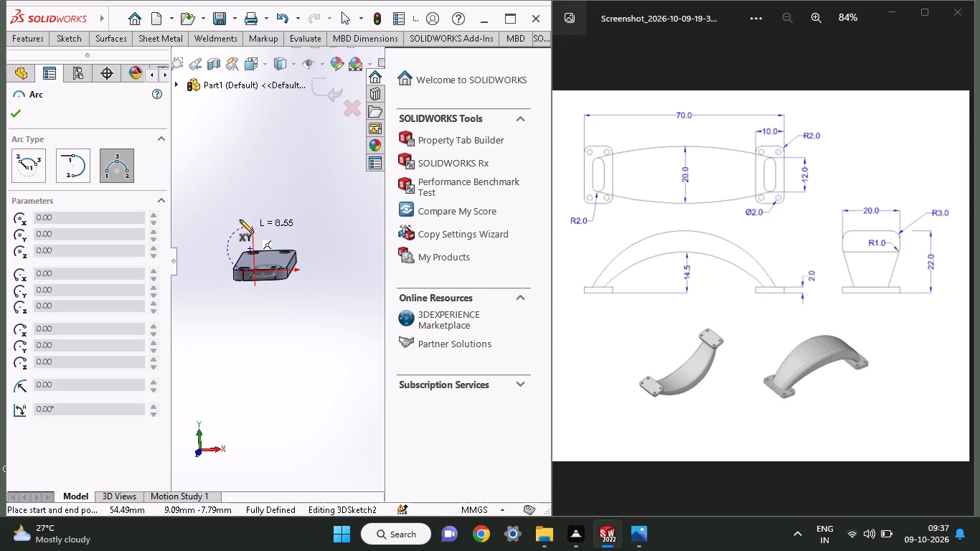
scroll(240, 220, "up", 6, "ctrl")
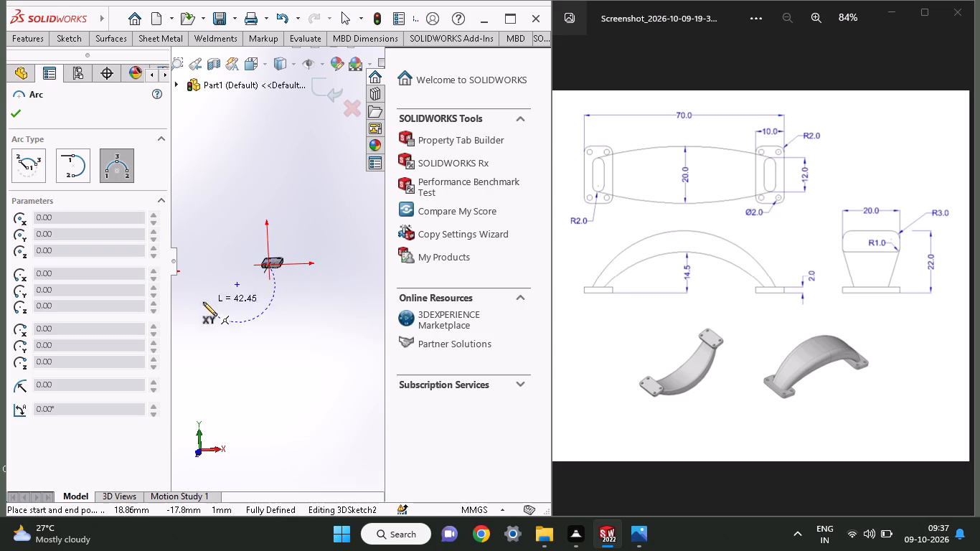
scroll(204, 279, "up", 4, "ctrl")
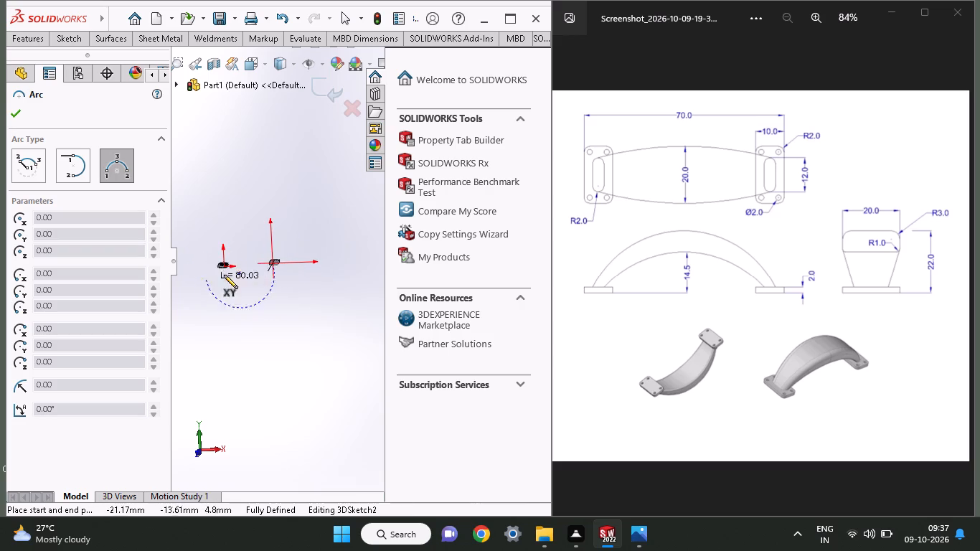
scroll(232, 269, "down", 14, "ctrl")
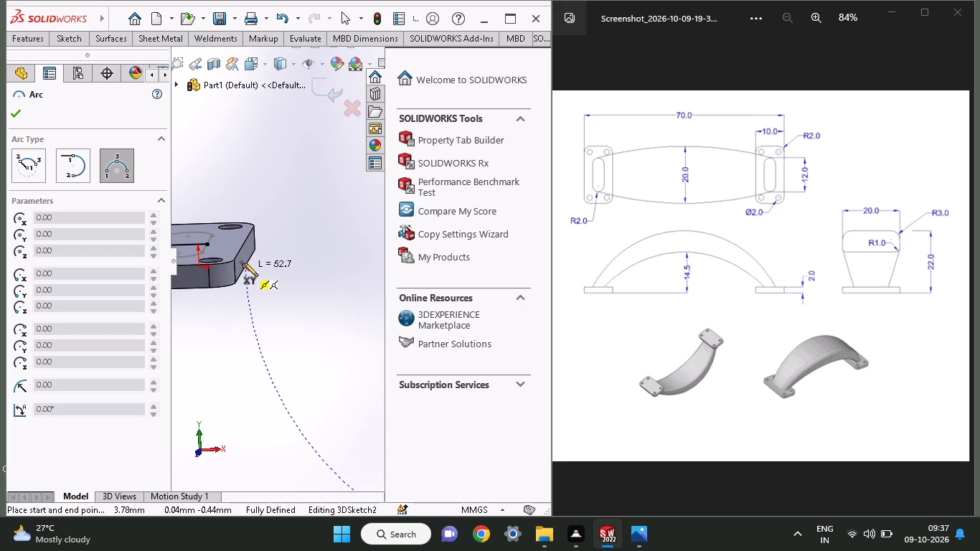
left_click(245, 267)
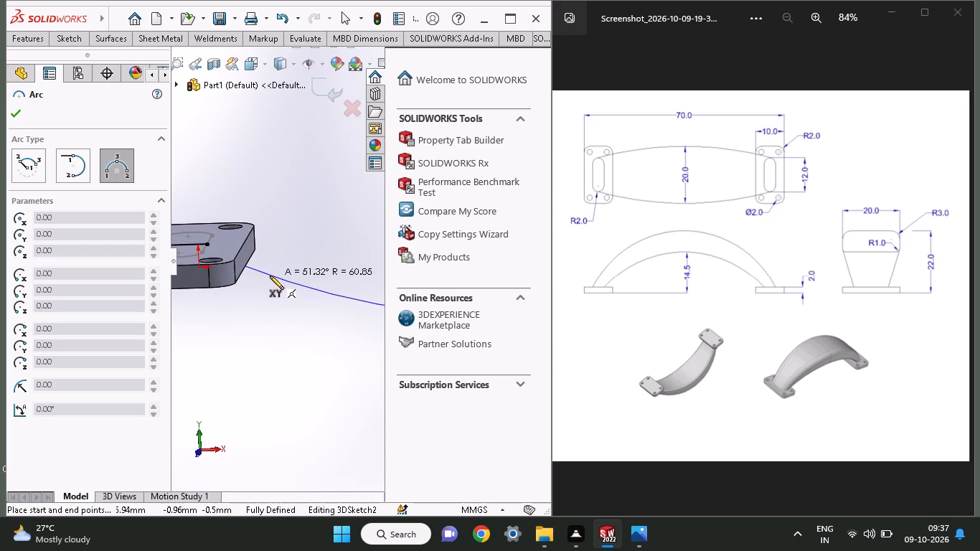
scroll(275, 273, "up", 13, "ctrl")
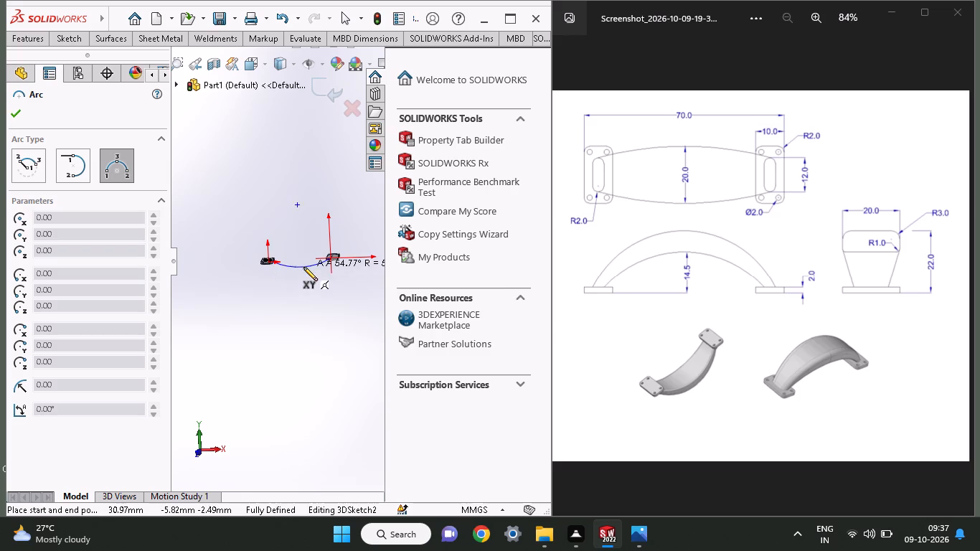
left_click(303, 273)
middle_click_drag(313, 293, 308, 157)
middle_click_drag(298, 291, 299, 237)
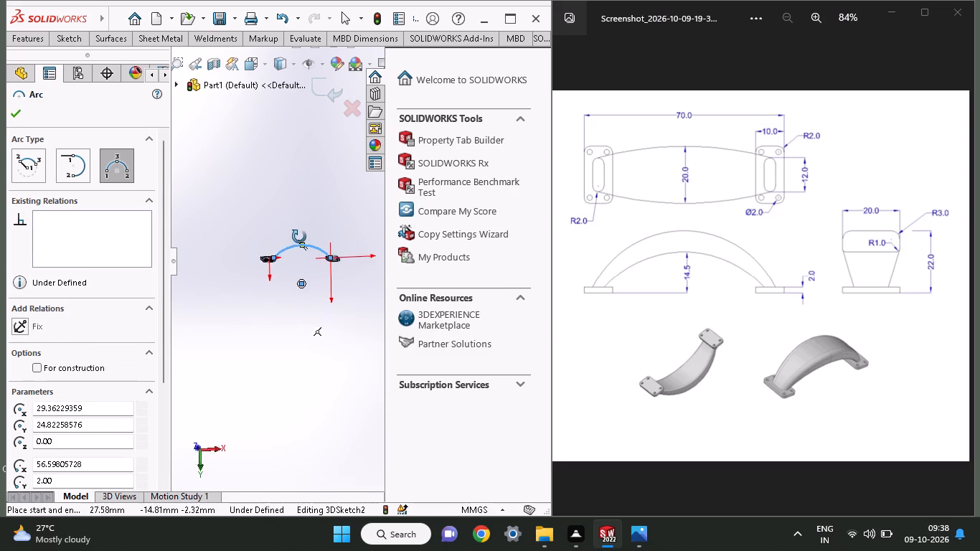
middle_click_drag(299, 237, 298, 225)
left_click(17, 112)
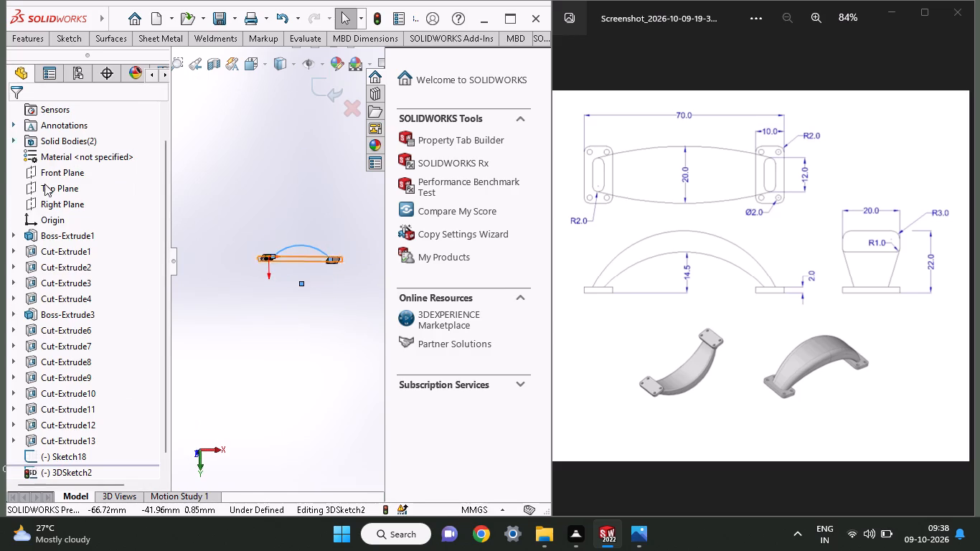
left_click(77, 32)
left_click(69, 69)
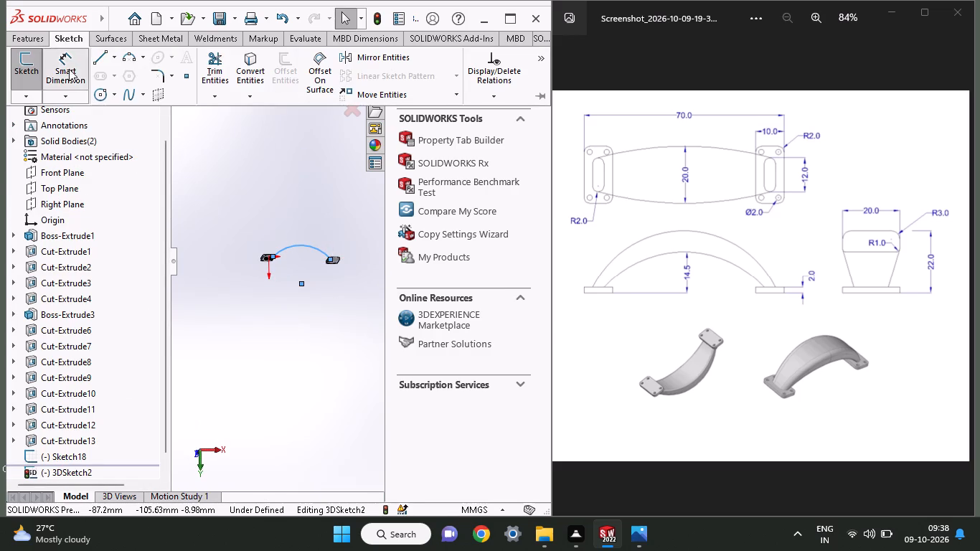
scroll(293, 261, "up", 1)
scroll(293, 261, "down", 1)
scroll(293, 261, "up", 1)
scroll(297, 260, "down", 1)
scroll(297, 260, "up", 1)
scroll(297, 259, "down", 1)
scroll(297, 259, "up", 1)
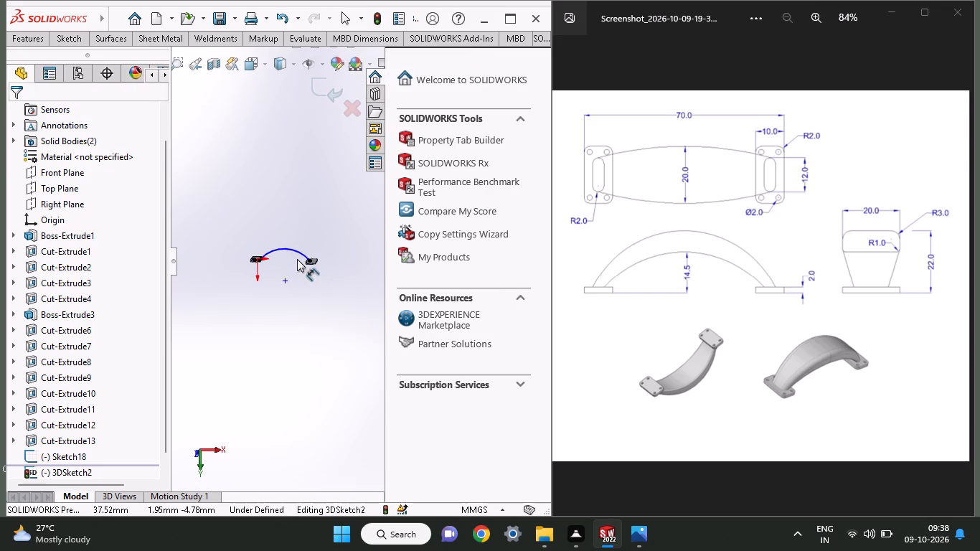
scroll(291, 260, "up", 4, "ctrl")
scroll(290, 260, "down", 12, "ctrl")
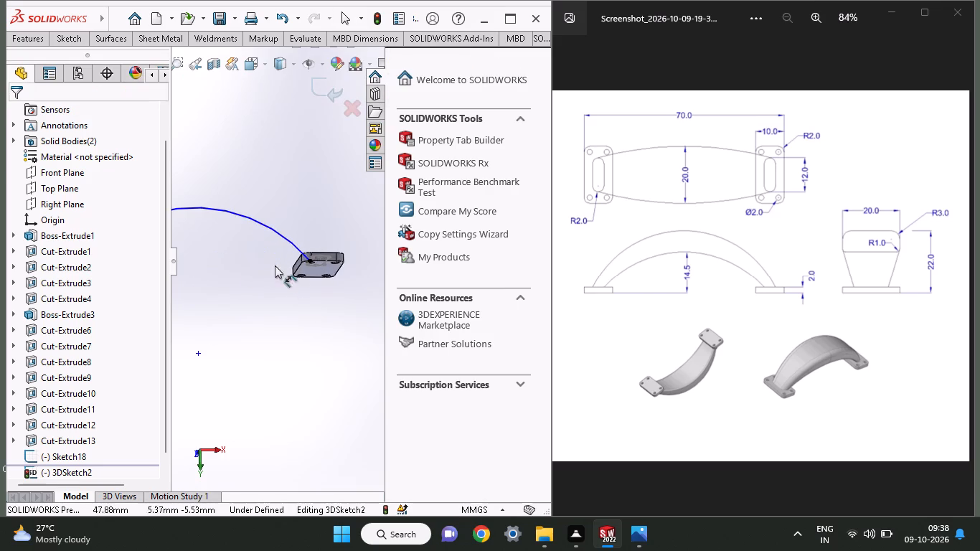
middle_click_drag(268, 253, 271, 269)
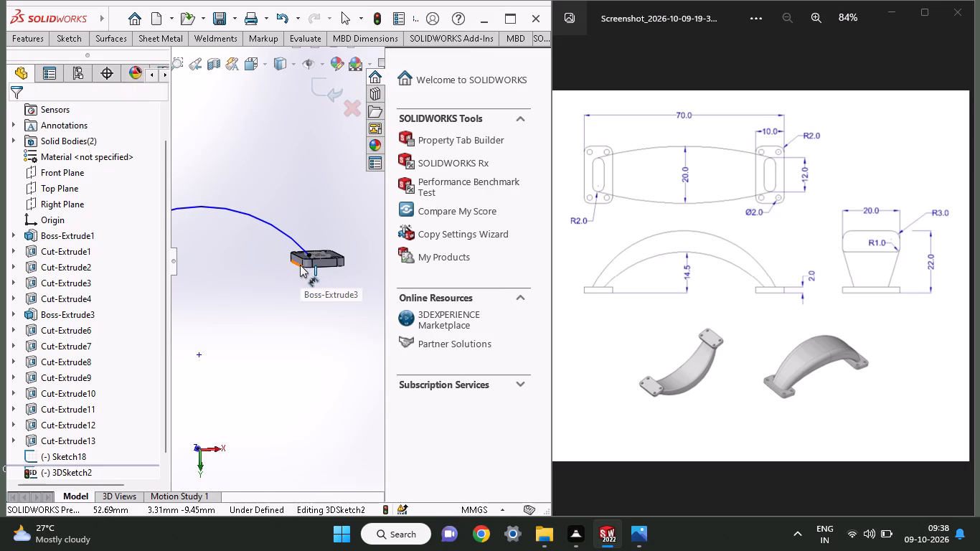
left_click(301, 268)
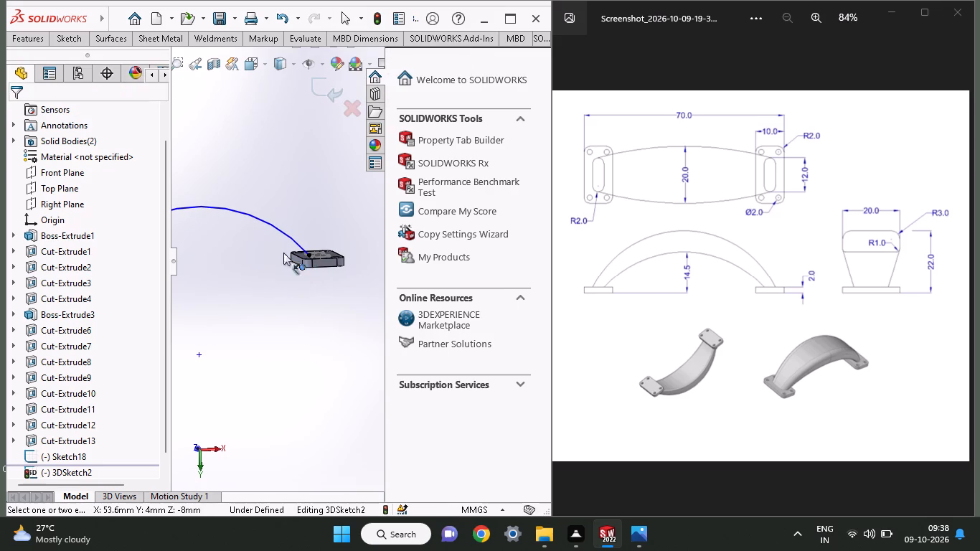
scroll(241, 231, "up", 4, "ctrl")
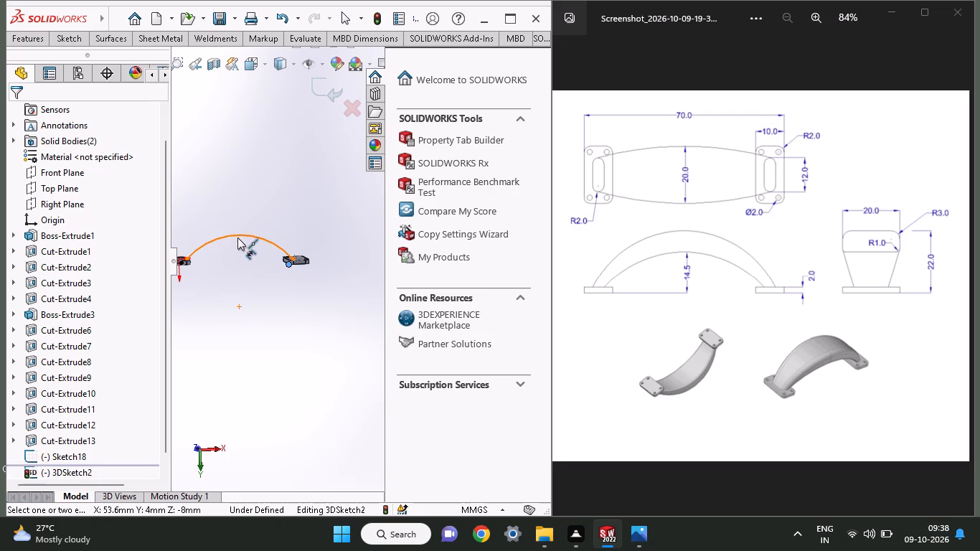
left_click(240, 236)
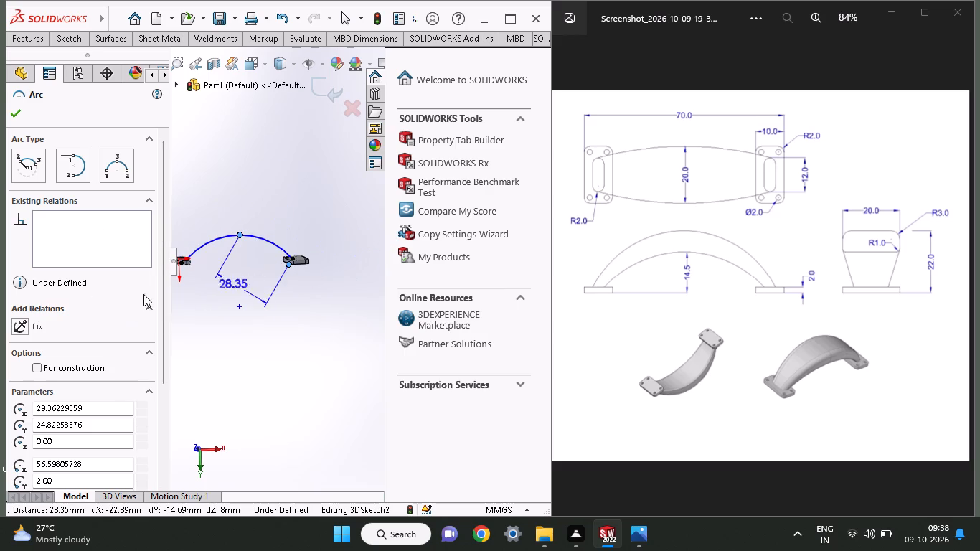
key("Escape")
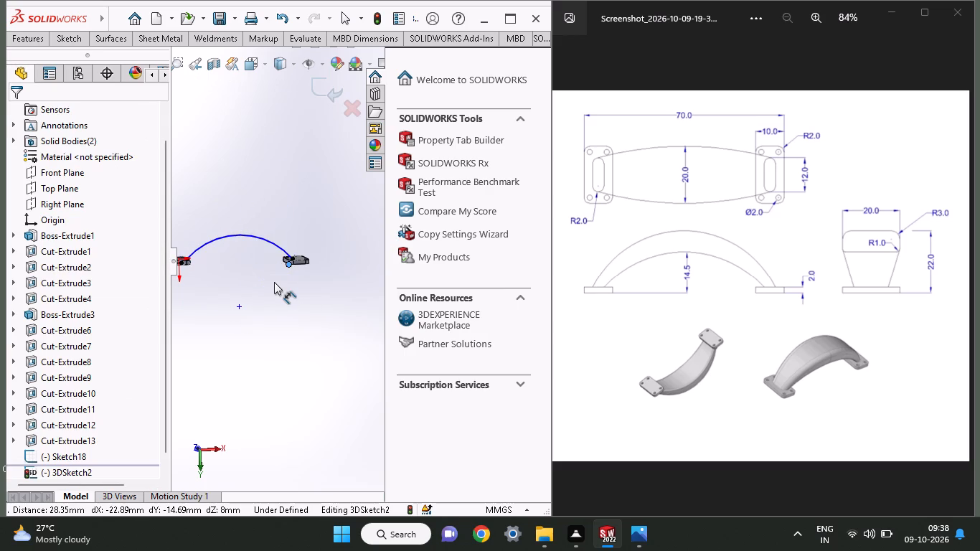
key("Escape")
Exit the 3D sketch containing the arc between the two plates.
scroll(283, 286, "down", 1)
scroll(292, 283, "up", 1)
scroll(309, 281, "down", 5)
scroll(291, 241, "up", 1)
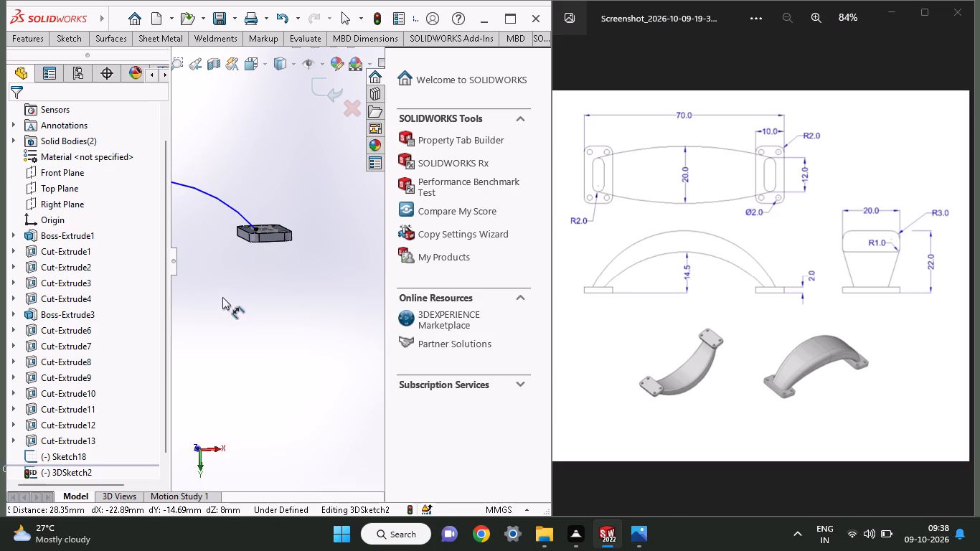
right_click(222, 263)
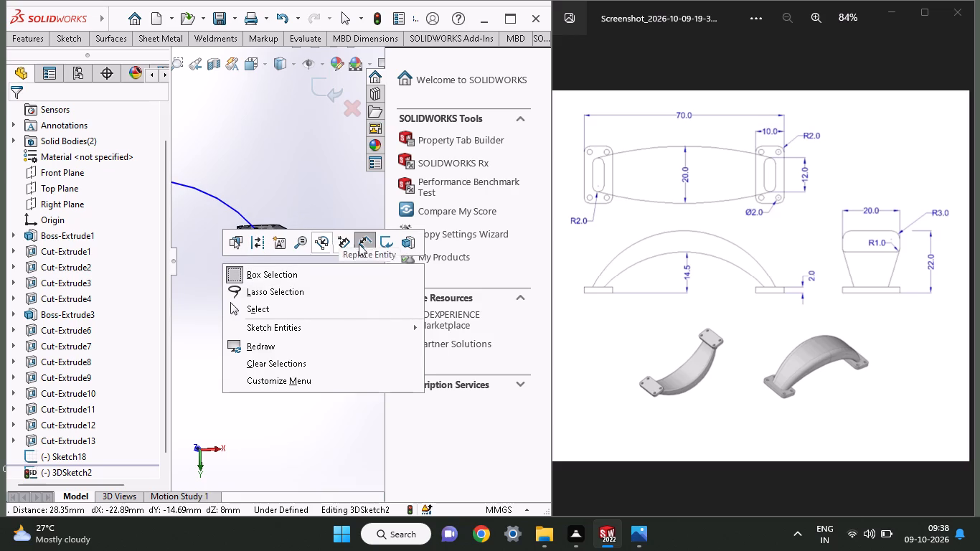
left_click(382, 245)
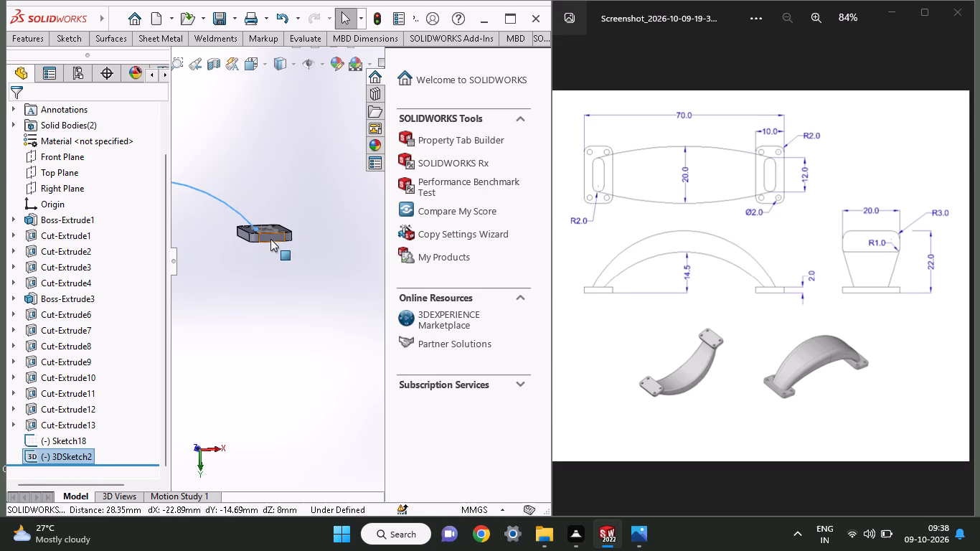
In a new sketch on the far plate's thin side face, draw a horizontal line from the origin plate's inner corner to just past mid-span.
left_click(270, 239)
left_click(331, 195)
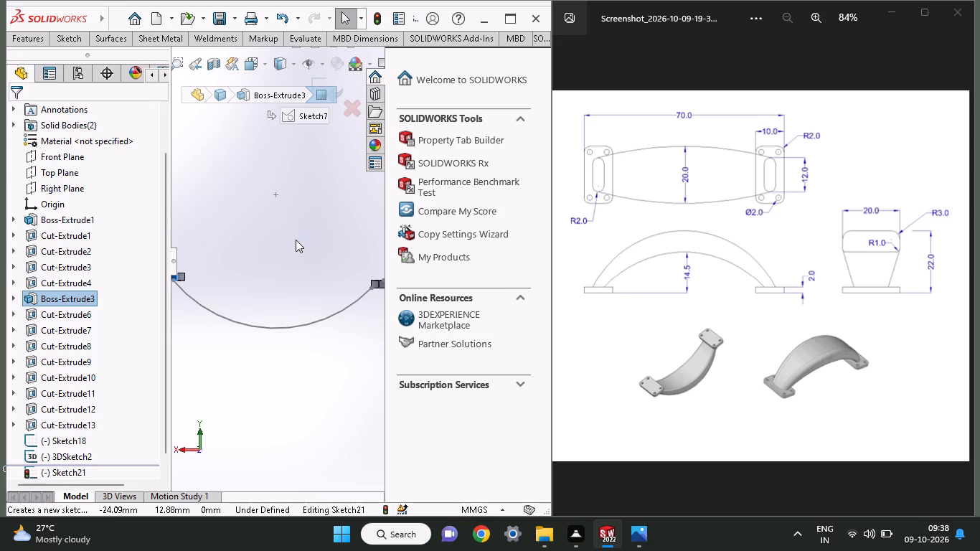
scroll(296, 240, "up", 4, "ctrl")
scroll(296, 240, "down", 3, "ctrl")
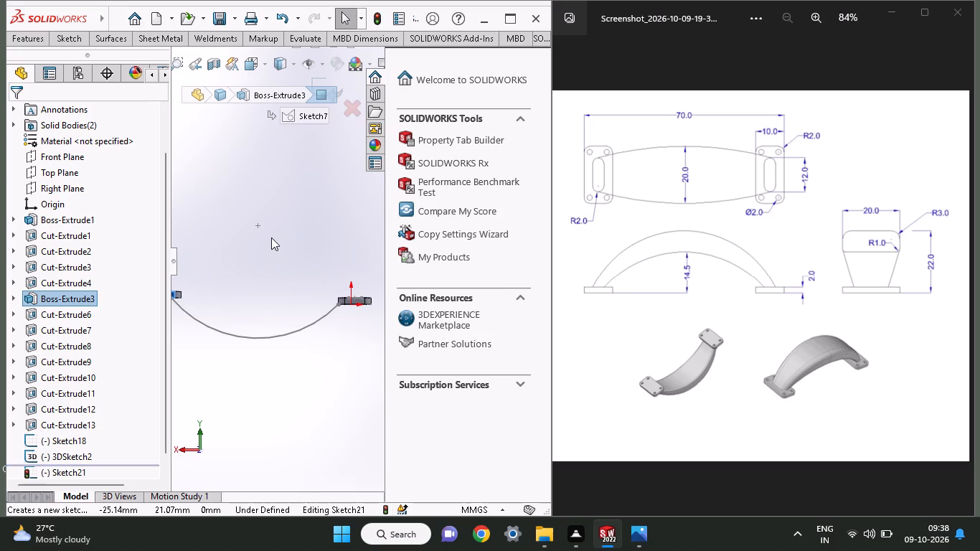
left_click(76, 42)
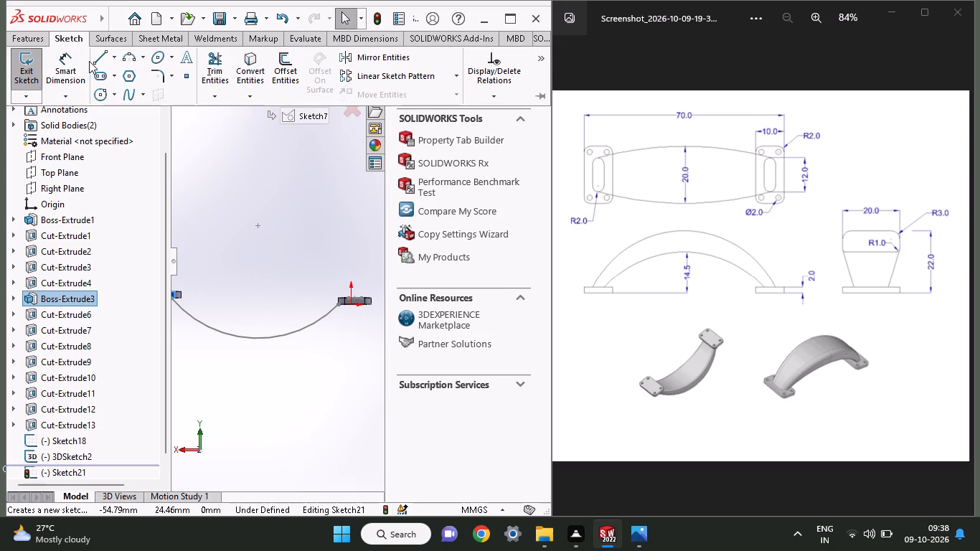
left_click(105, 60)
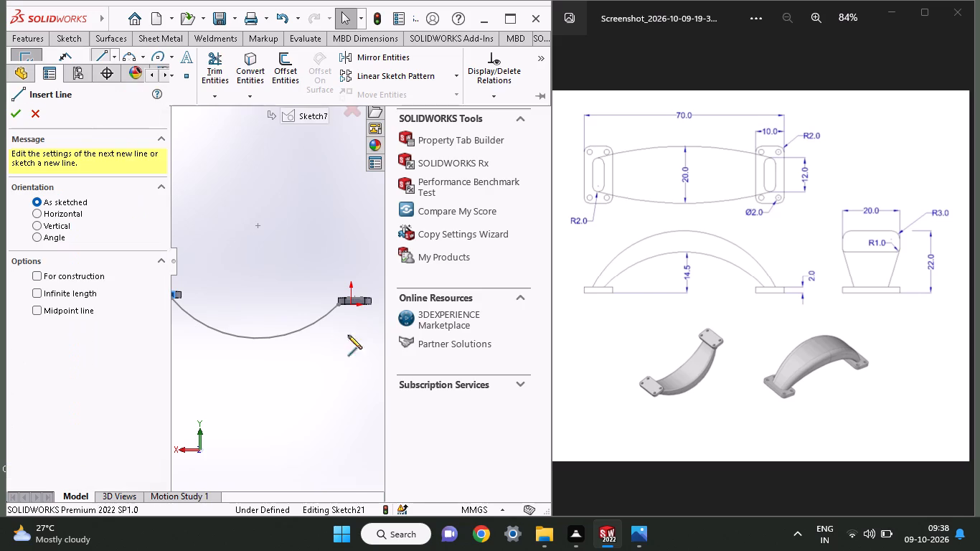
left_click(339, 297)
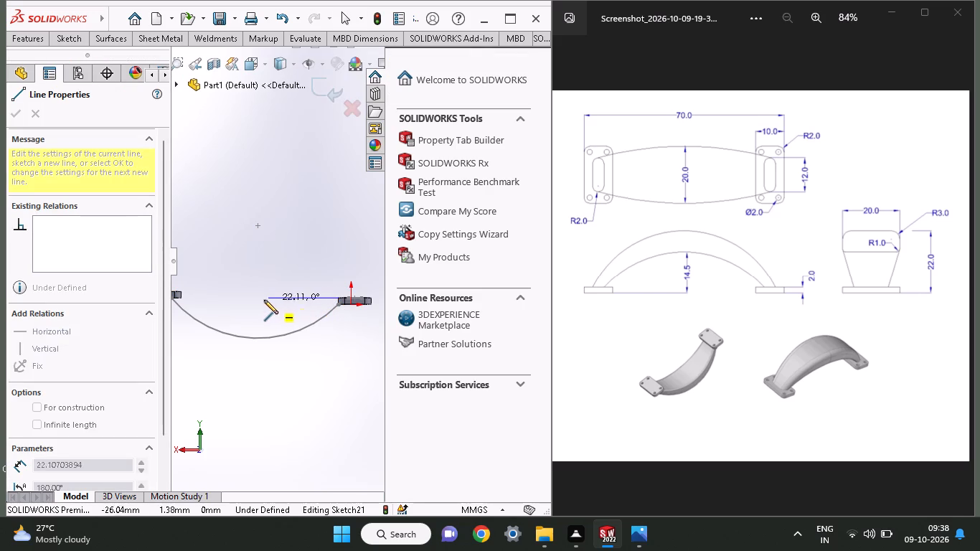
left_click(235, 301)
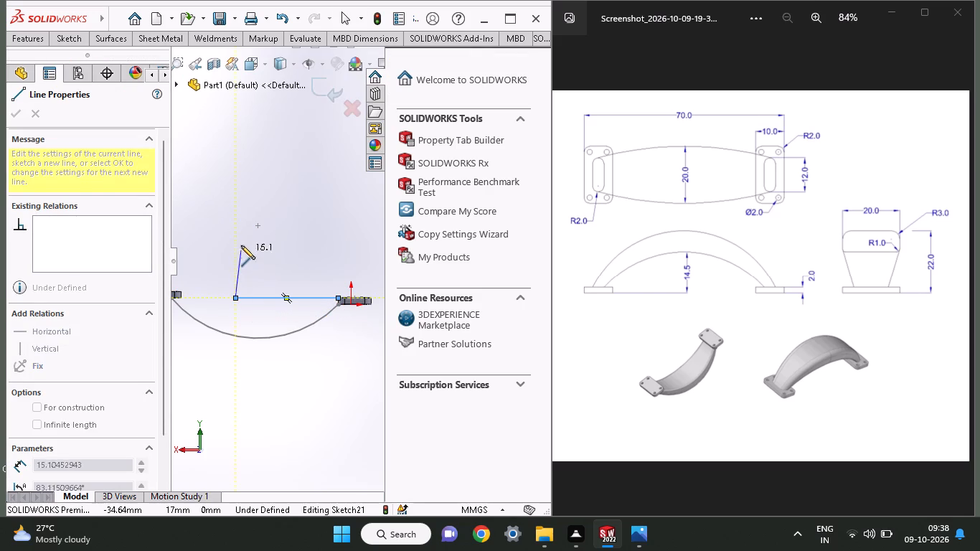
right_click(243, 236)
left_click(264, 244)
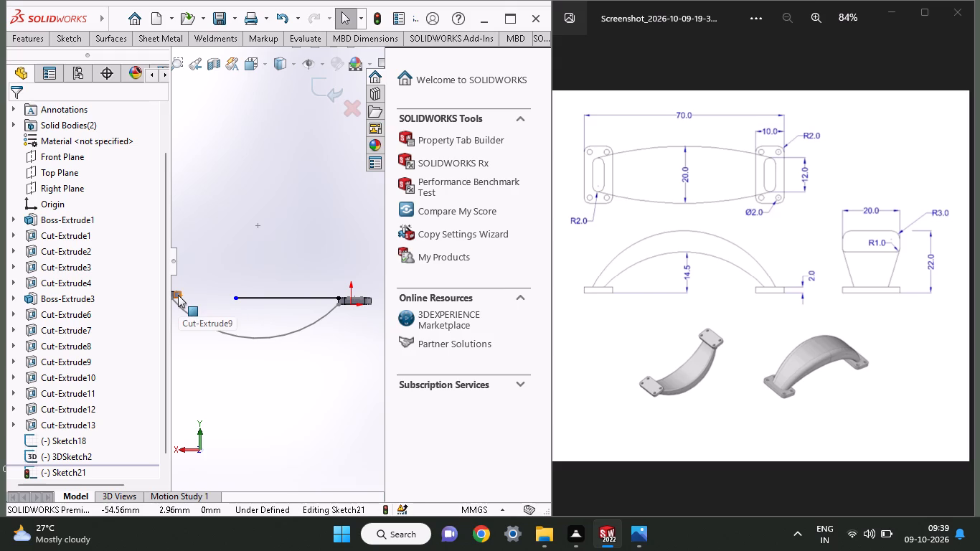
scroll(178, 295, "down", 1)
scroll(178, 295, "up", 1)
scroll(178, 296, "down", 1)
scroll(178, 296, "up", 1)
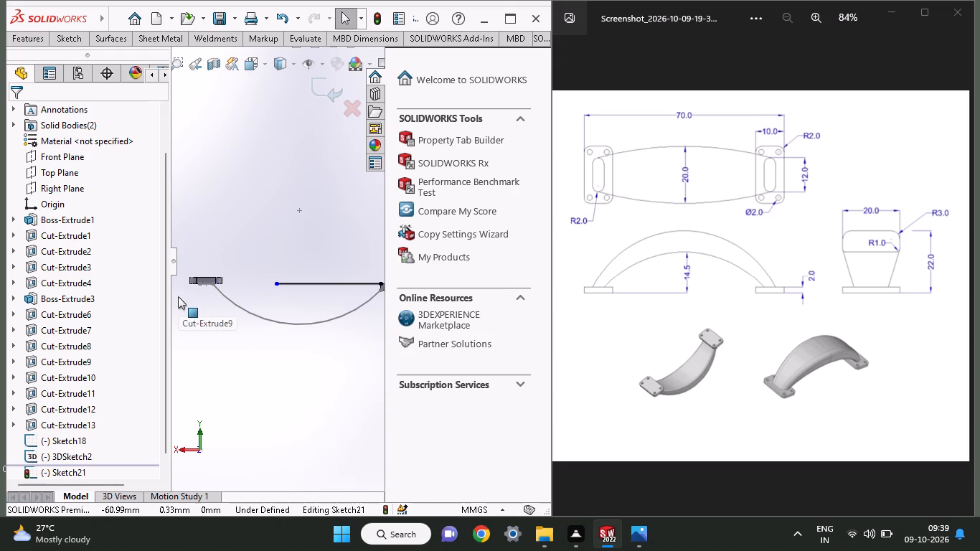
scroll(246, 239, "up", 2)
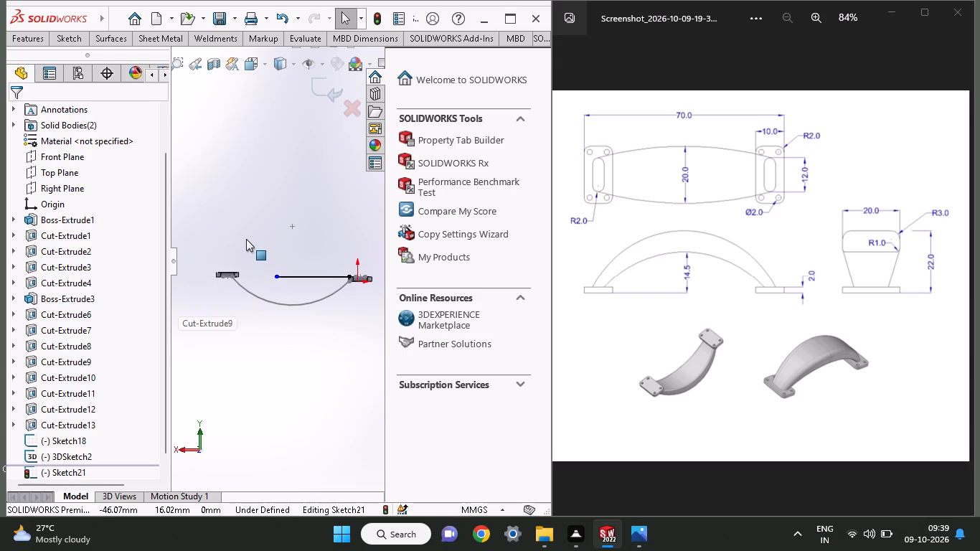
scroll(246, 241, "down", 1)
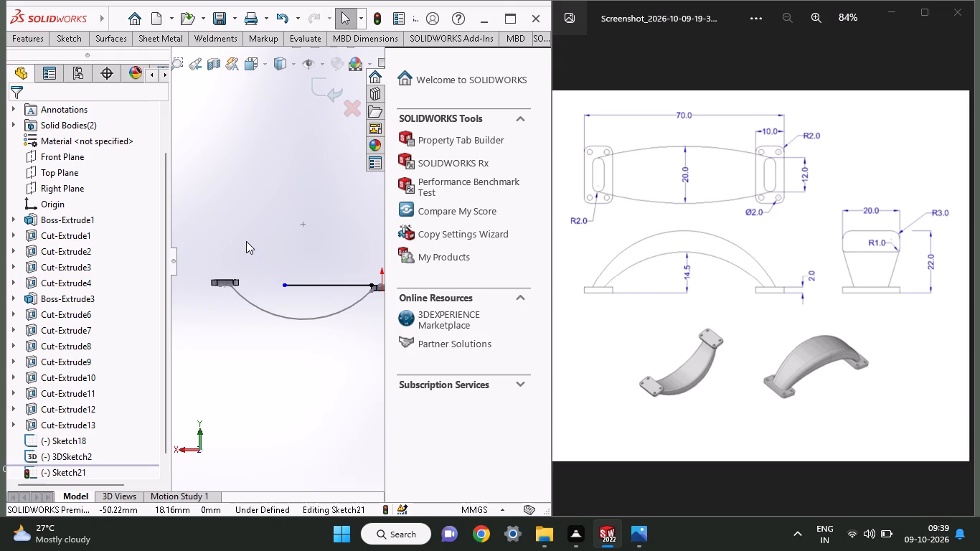
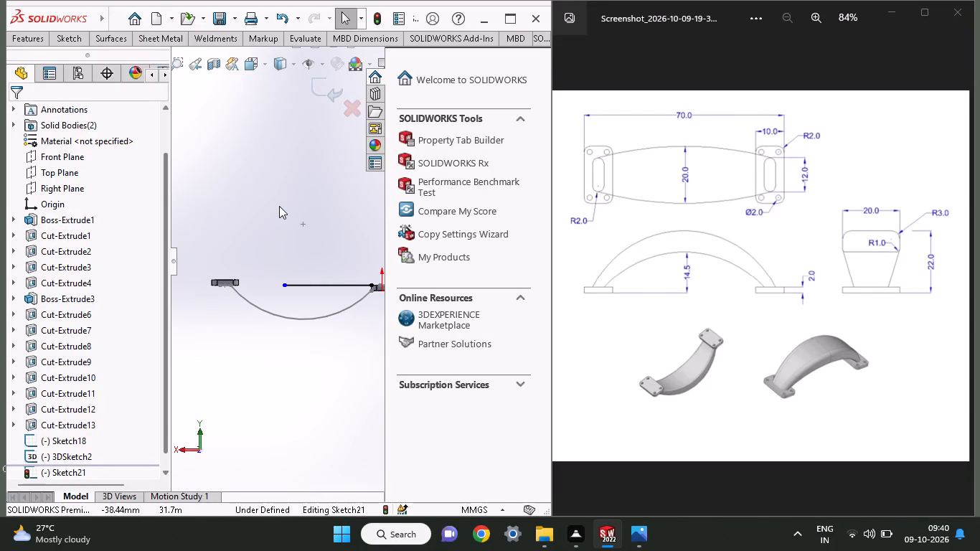
Undo the horizontal line drawn in the sketch on the far plate's thin side face.
key("ctrl+z")
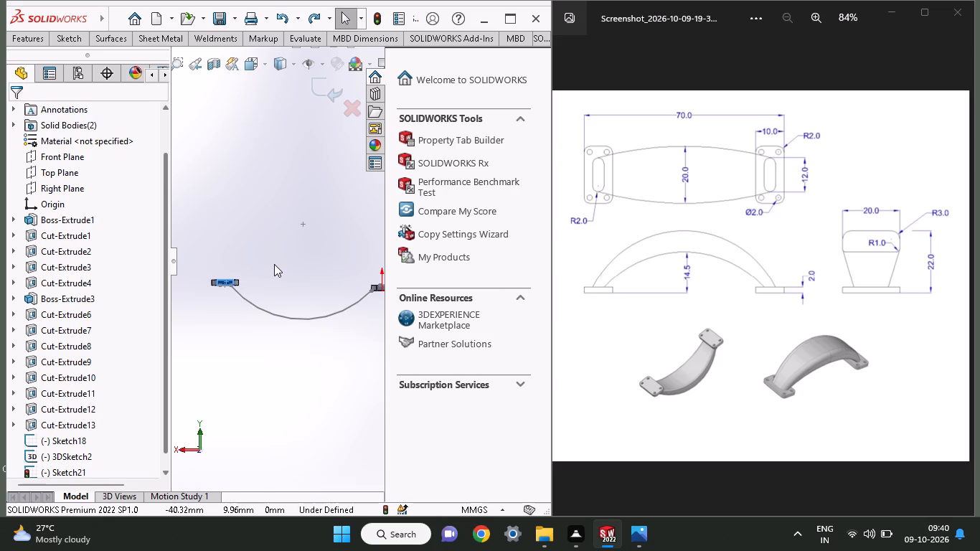
scroll(274, 264, "up", 1)
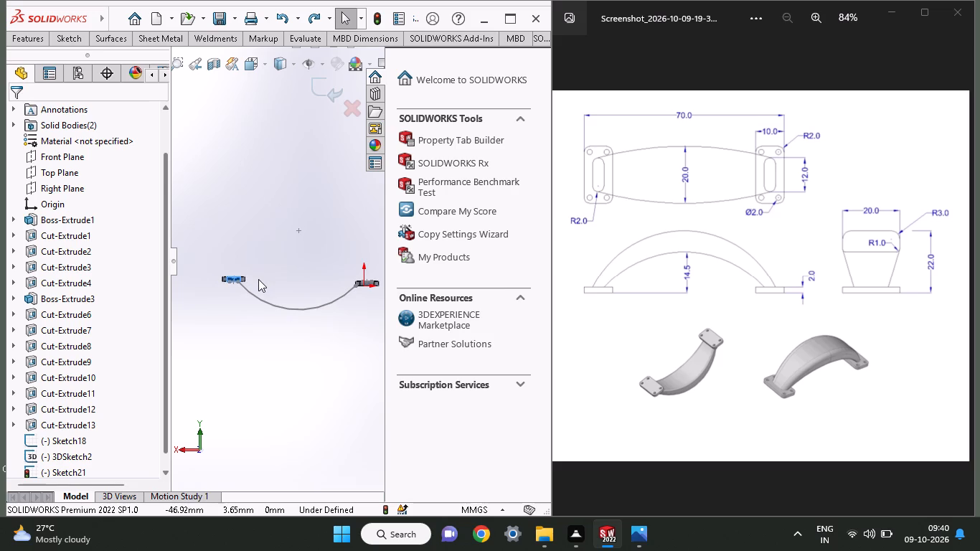
middle_click_drag(278, 349, 276, 248)
left_click_drag(227, 230, 198, 298)
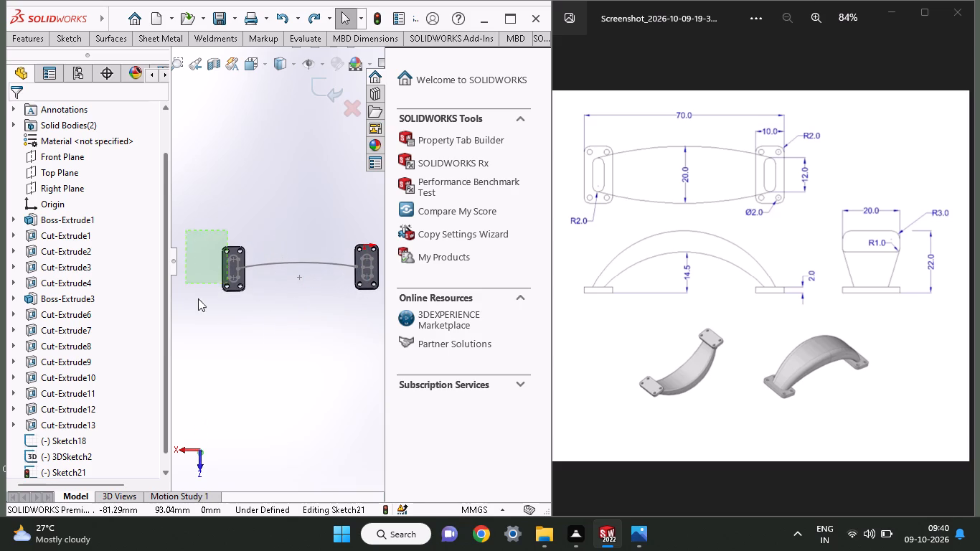
left_click_drag(198, 298, 263, 316)
left_click(276, 267)
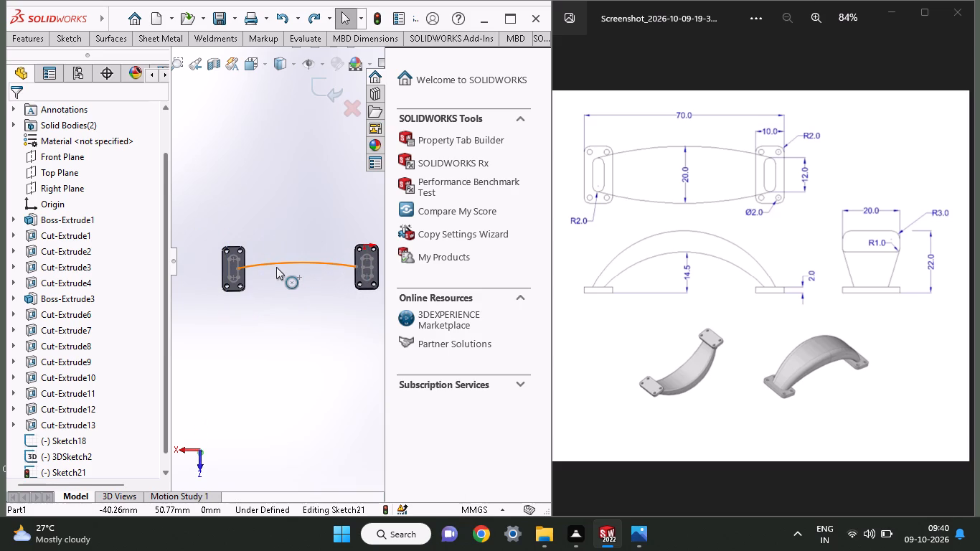
right_click(276, 267)
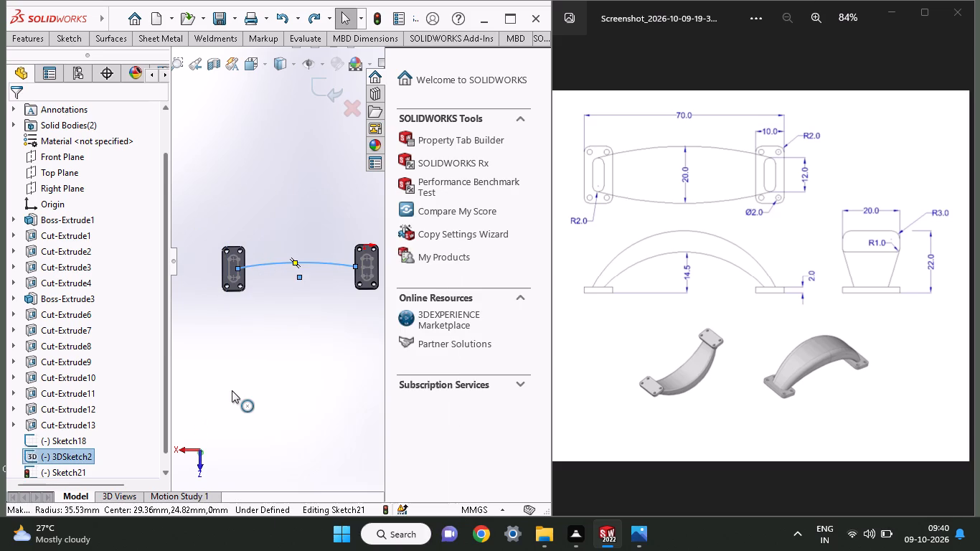
left_click(232, 390)
Undo back through the empty side-face sketch and the 3D sketch arc, leaving Sketch18 as the last feature.
key("ctrl+z")
key("ctrl+z")
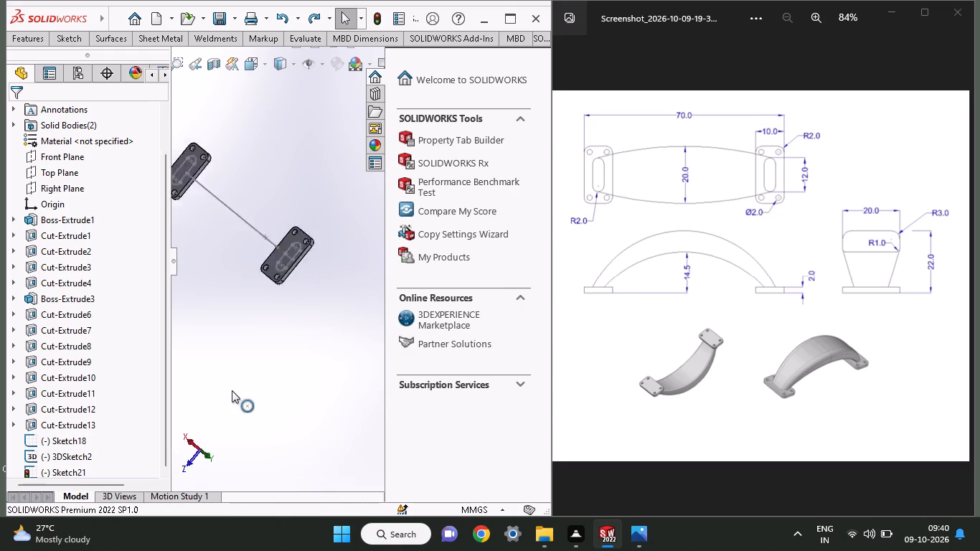
key("ctrl+z")
key("ctrl+z")
key("ctrl+z")
key("ctrl+z")
key("ctrl+z")
key("ctrl+z")
key("ctrl+z")
key("ctrl+z")
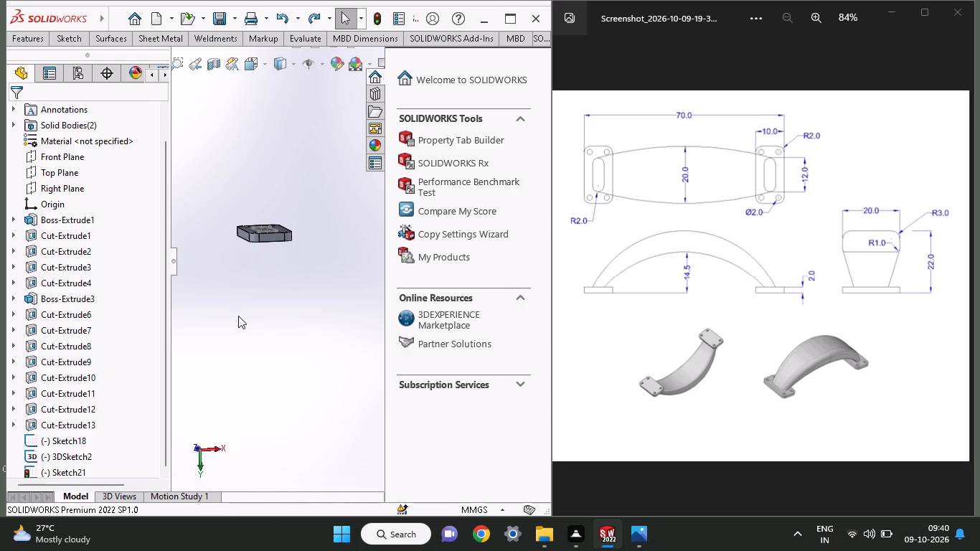
key("ctrl+z")
key("ctrl+z")
Examine the two mounting plates and their relative position from several angles.
middle_click_drag(241, 270, 215, 305)
scroll(215, 305, "down", 1)
scroll(215, 305, "up", 2)
scroll(214, 301, "up", 7, "ctrl")
scroll(220, 299, "down", 4, "ctrl")
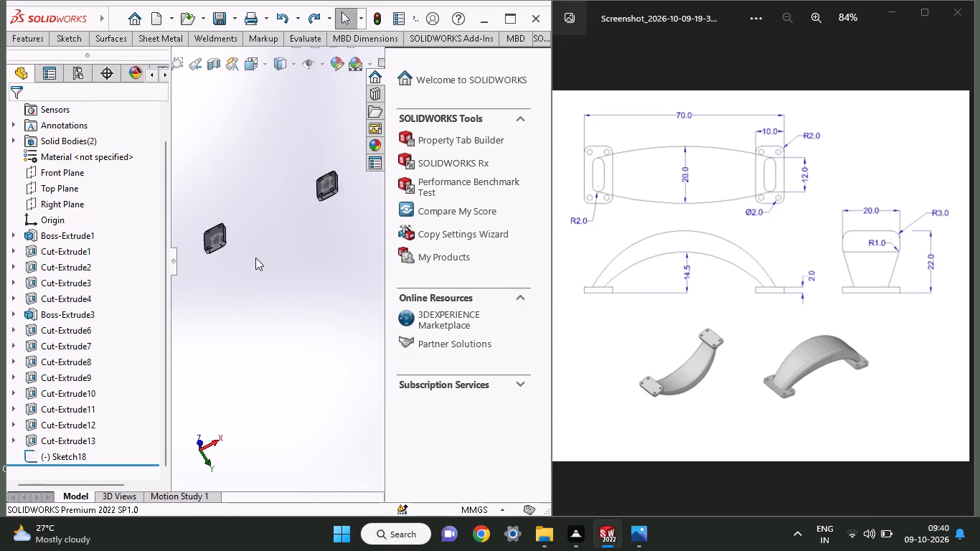
scroll(255, 258, "down", 1, "ctrl")
middle_click(255, 262)
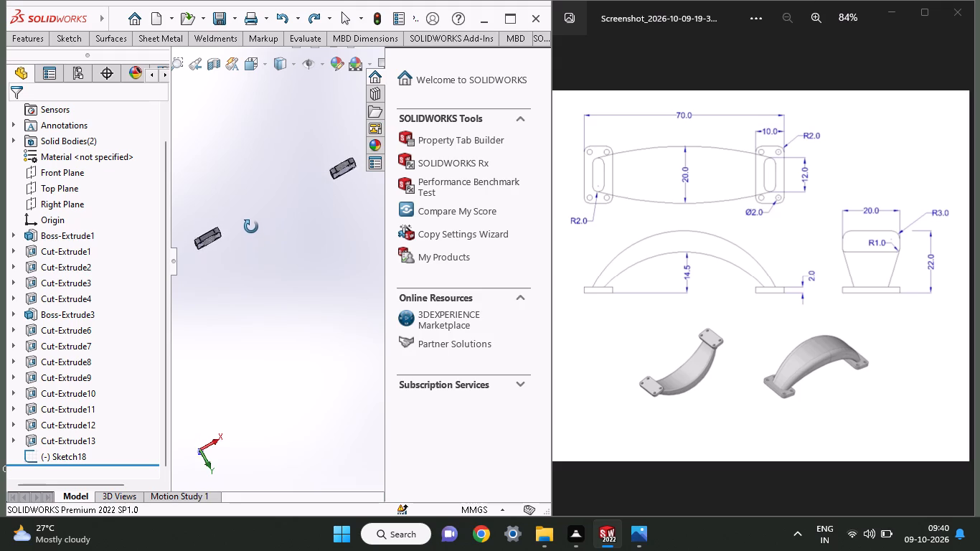
scroll(245, 194, "up", 1)
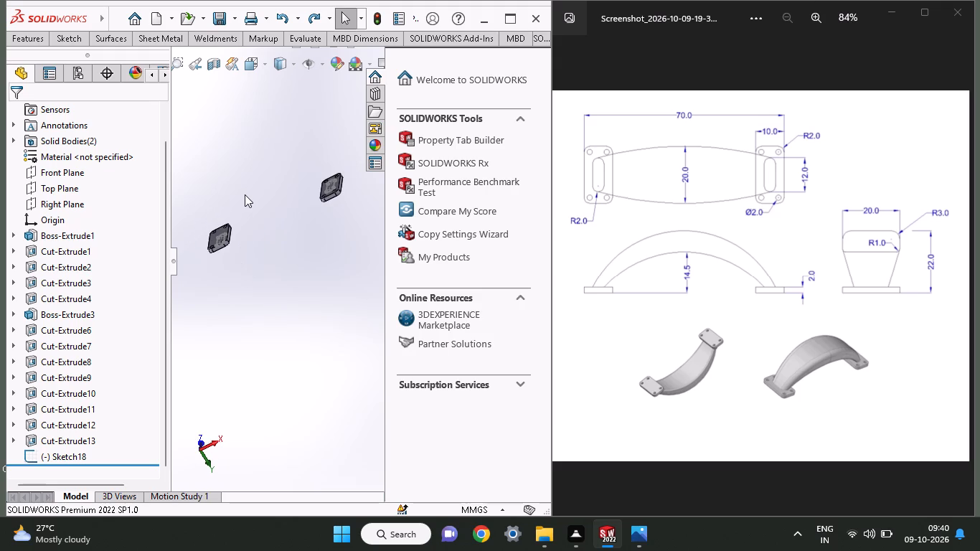
scroll(250, 199, "up", 3)
scroll(246, 203, "down", 5)
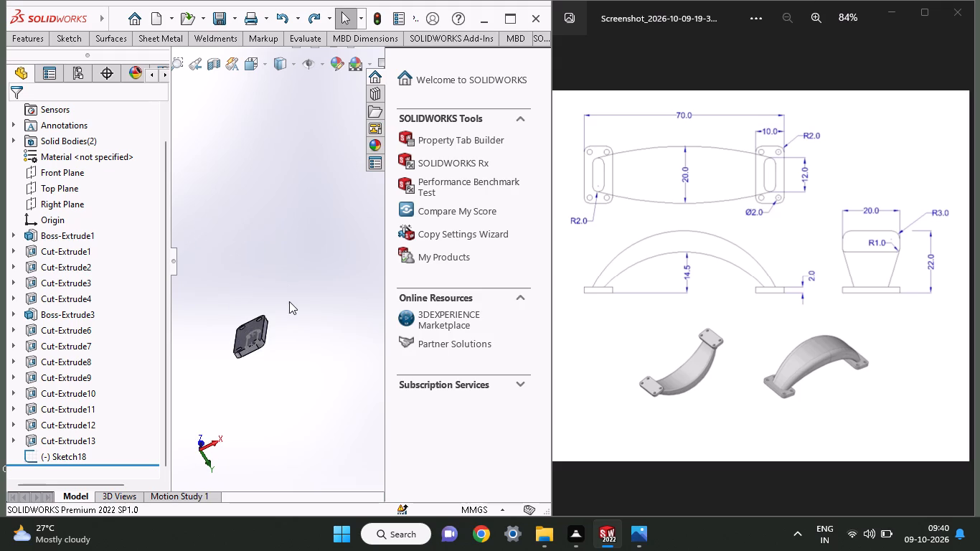
scroll(289, 301, "down", 1)
scroll(289, 301, "up", 4)
middle_click_drag(289, 299, 248, 194)
scroll(257, 203, "up", 1)
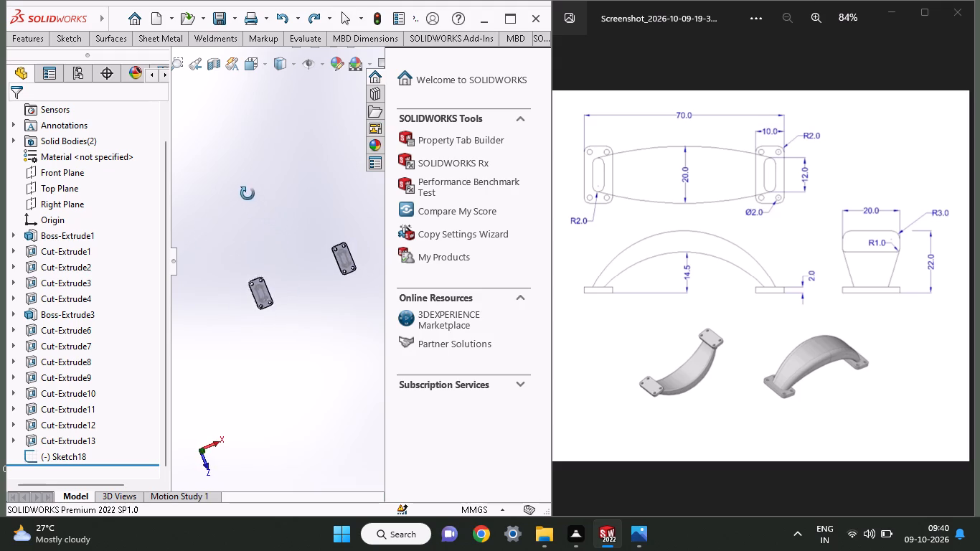
middle_click_drag(248, 194, 231, 174)
middle_click_drag(288, 281, 264, 210)
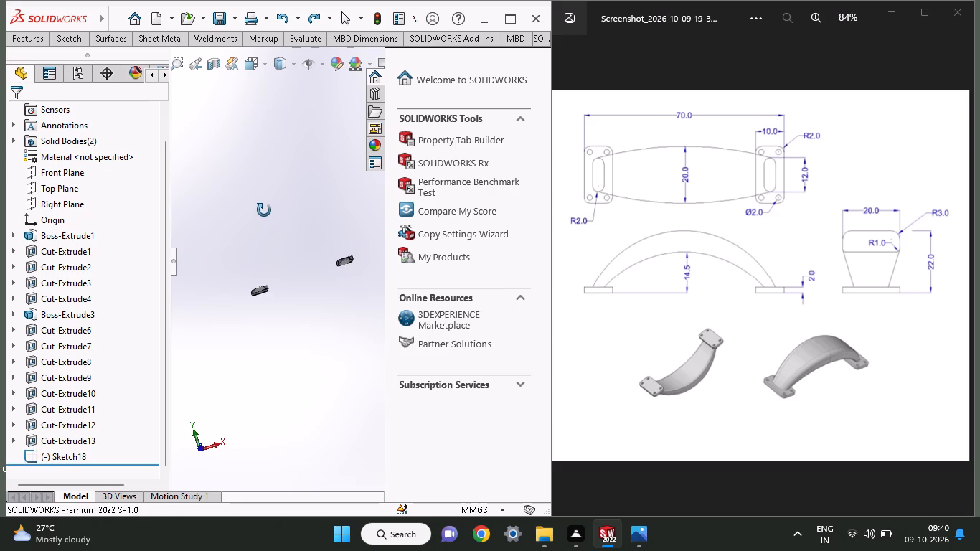
middle_click_drag(264, 210, 263, 217)
scroll(338, 264, "down", 5)
scroll(338, 264, "up", 1)
scroll(338, 264, "down", 1)
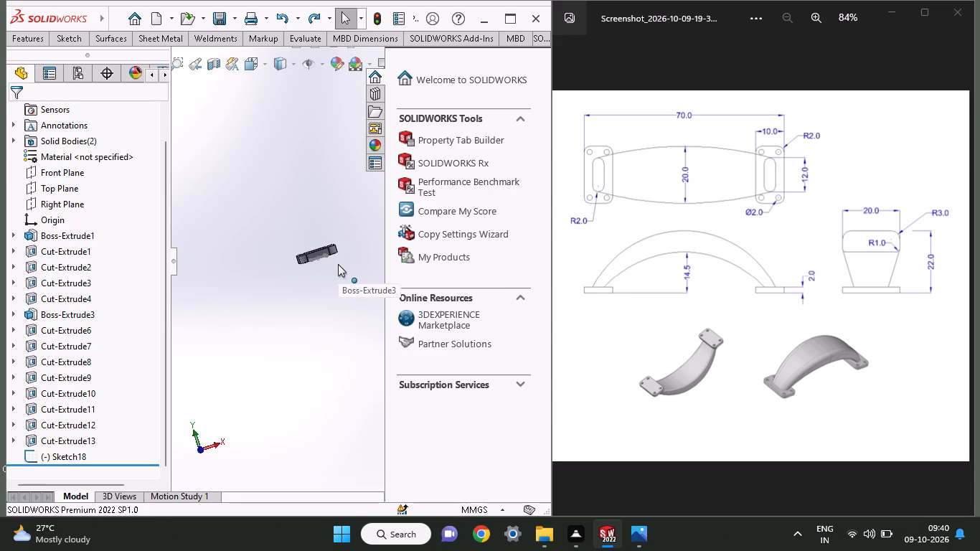
scroll(329, 261, "up", 1)
scroll(329, 261, "down", 1)
scroll(329, 261, "up", 1)
scroll(329, 261, "down", 1)
scroll(329, 261, "up", 1)
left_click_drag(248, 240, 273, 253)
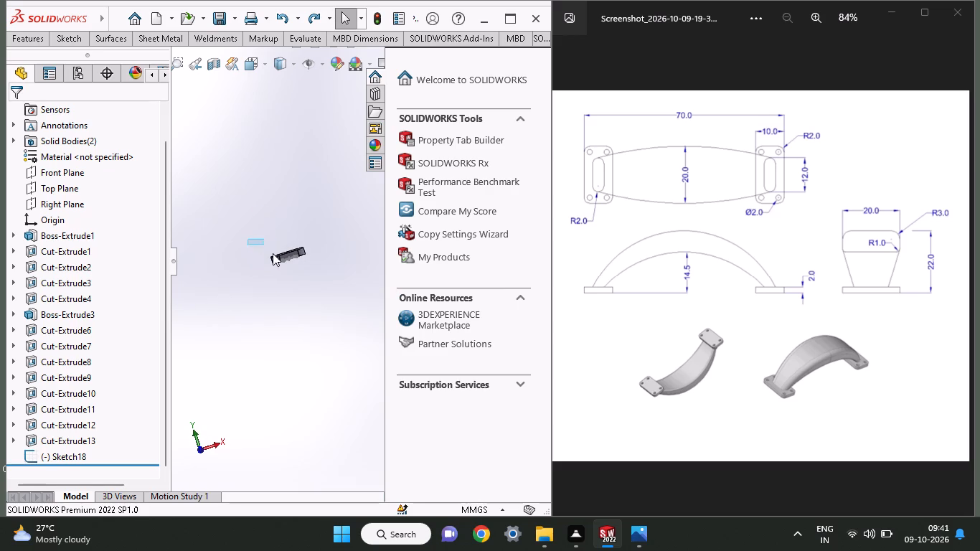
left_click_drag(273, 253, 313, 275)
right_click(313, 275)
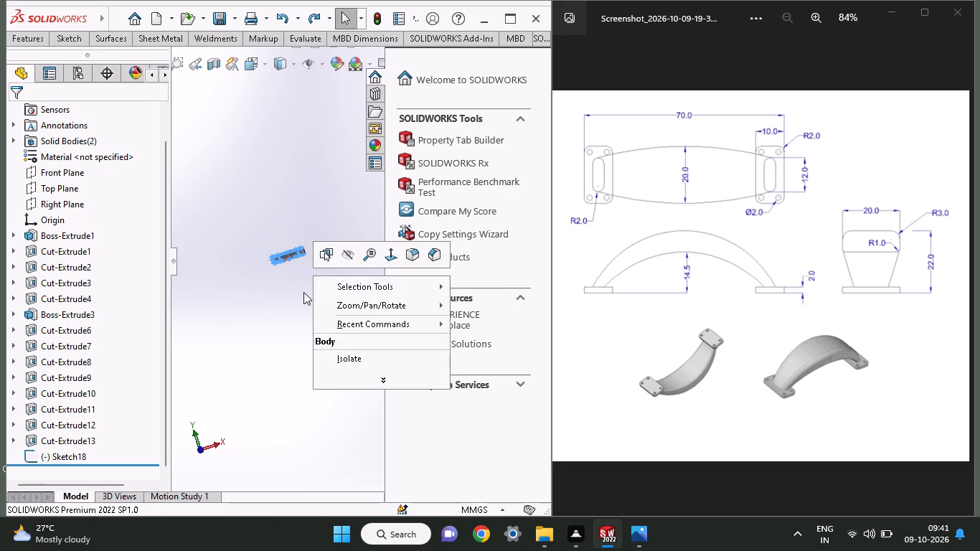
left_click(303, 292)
Delete Cut-Extrude6 through Cut-Extrude13, Sketch18, and the leftover Sketch13, Sketch14, Sketch16 and Sketch17.
left_click_drag(93, 459, 62, 373)
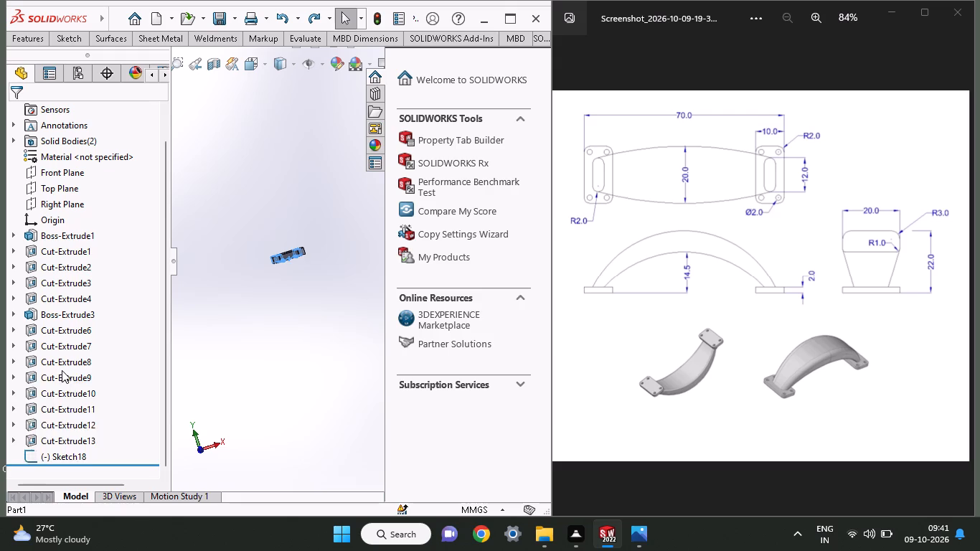
right_click(222, 382)
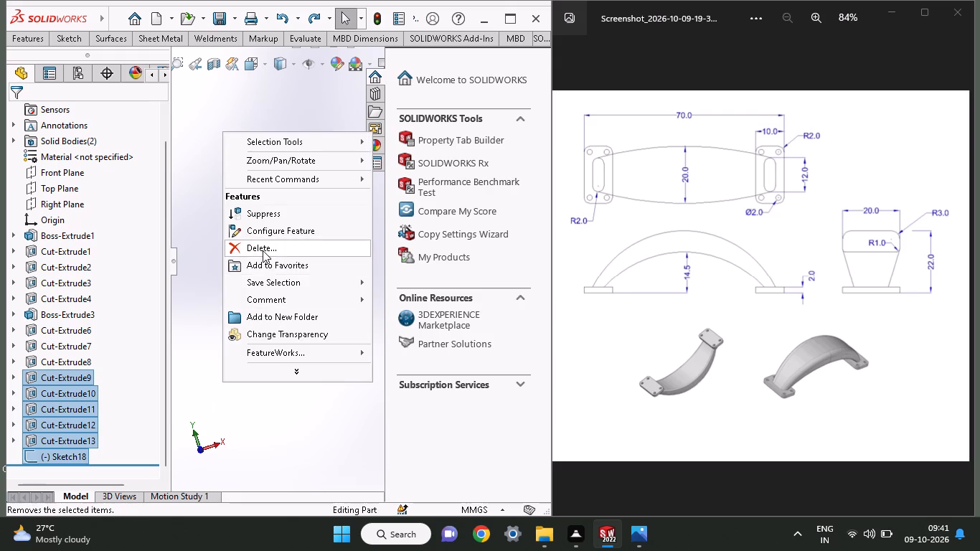
left_click(263, 250)
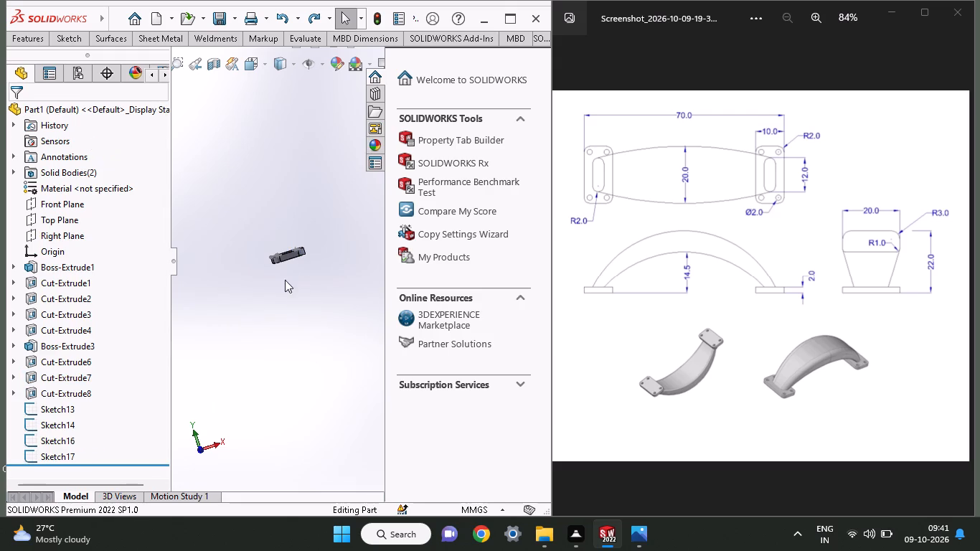
left_click_drag(100, 461, 32, 359)
right_click(34, 362)
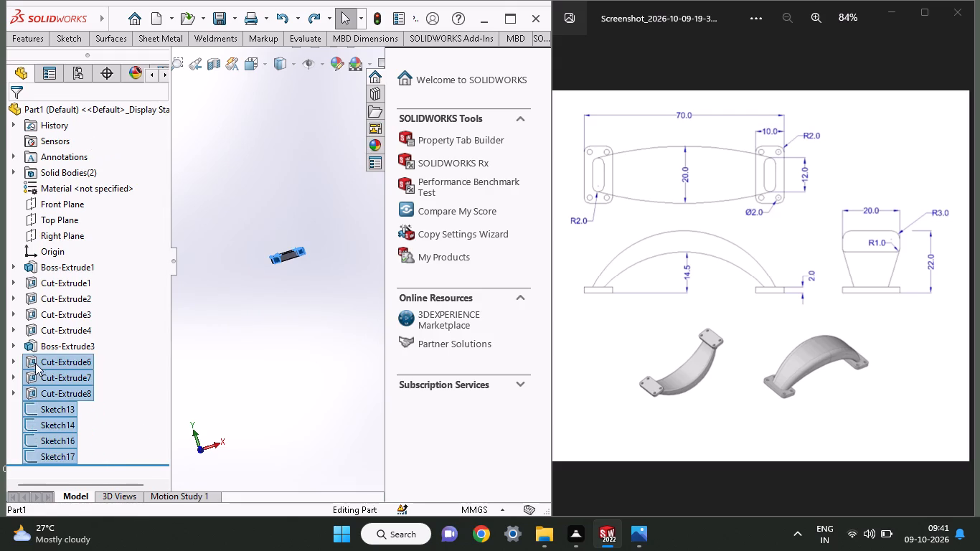
left_click(87, 333)
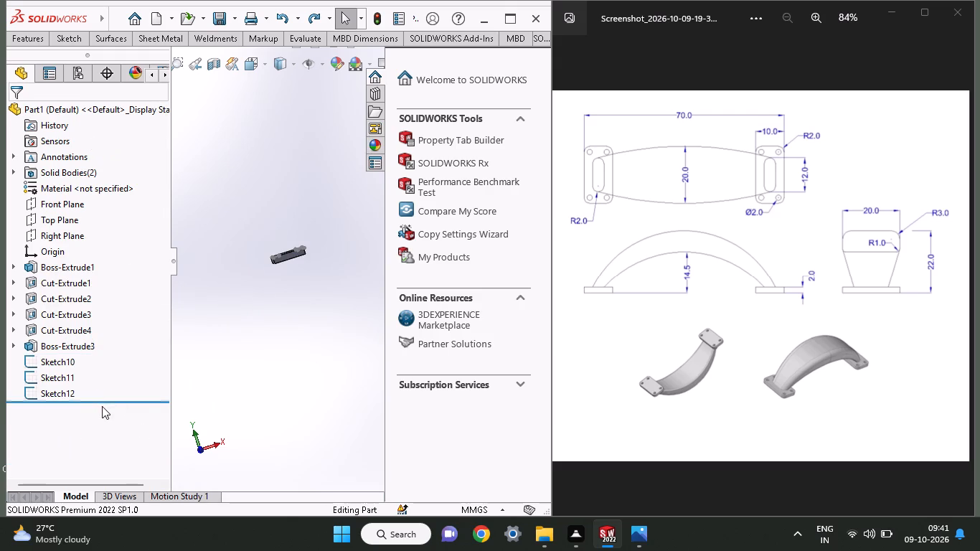
Delete the second plate's Boss-Extrude3 together with Cut-Extrude4 and the leftover Sketch7, Sketch10, Sketch11 and Sketch12.
left_click_drag(88, 394, 37, 334)
right_click(33, 329)
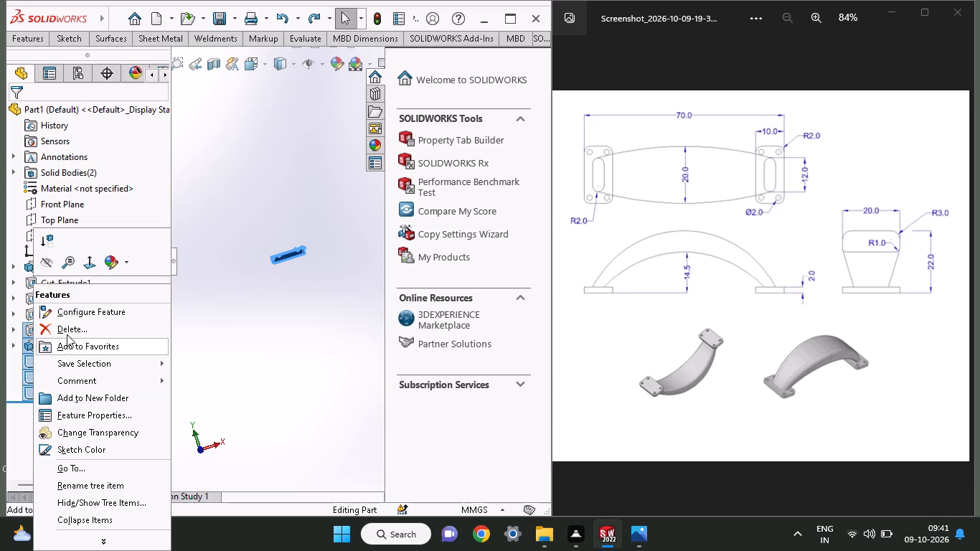
left_click(67, 332)
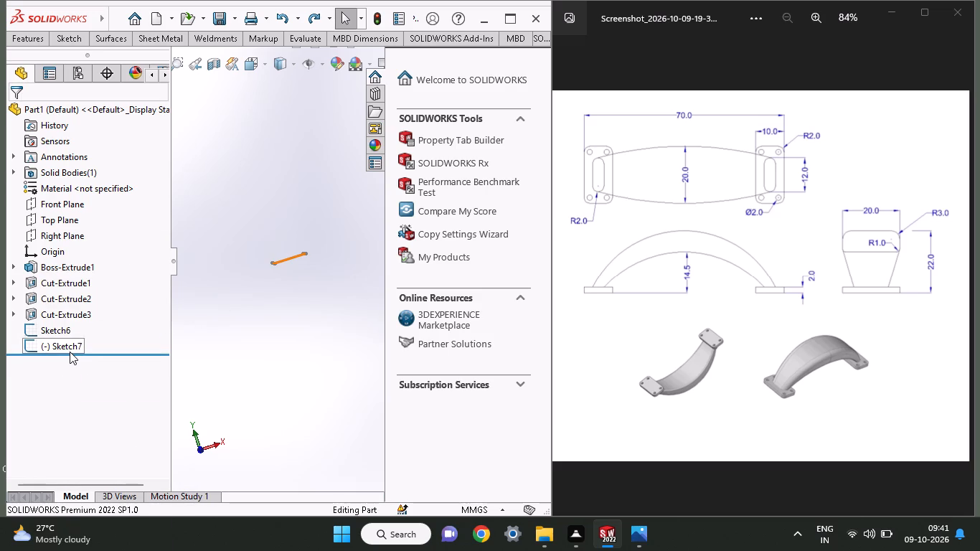
right_click(70, 352)
left_click(99, 345)
Open a new sketch on the broad face of the remaining mounting plate.
scroll(186, 317, "down", 1)
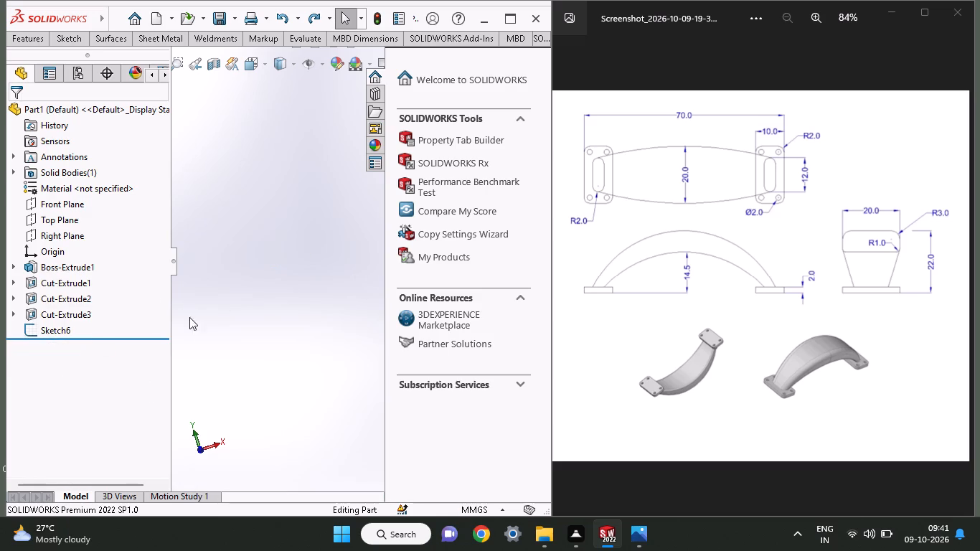
scroll(196, 316, "up", 1)
scroll(196, 315, "down", 1)
scroll(187, 313, "up", 6, "ctrl")
scroll(258, 275, "down", 3, "ctrl")
middle_click_drag(199, 286, 124, 362)
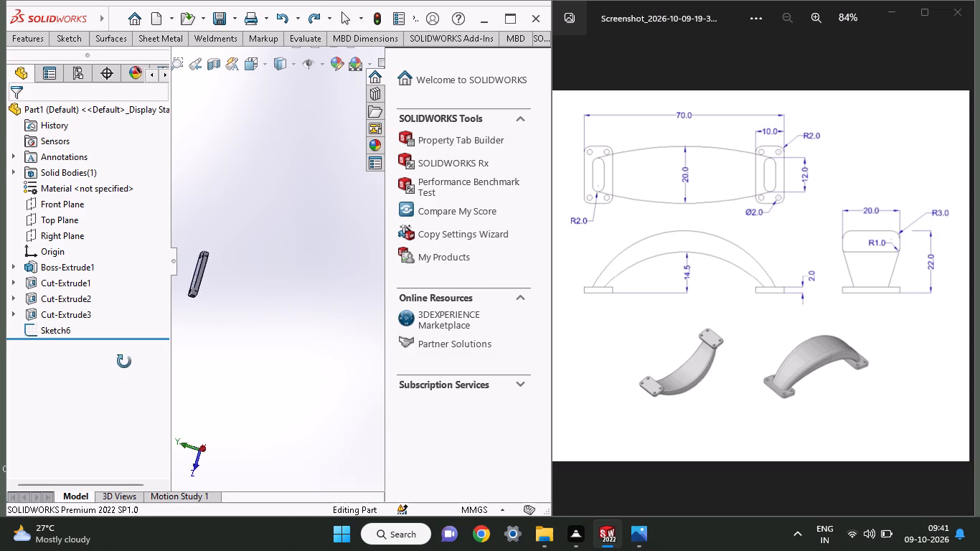
middle_click_drag(124, 362, 204, 336)
left_click(200, 276)
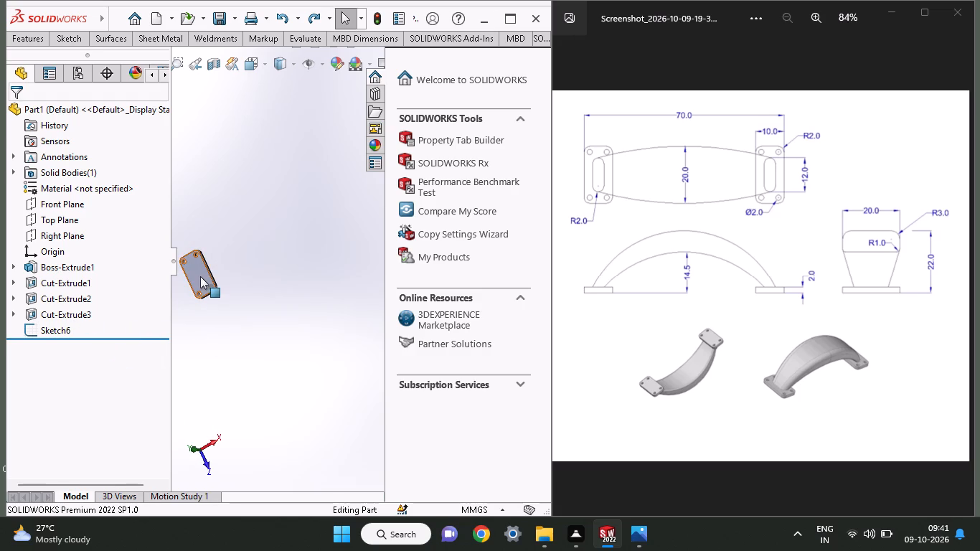
left_click(260, 236)
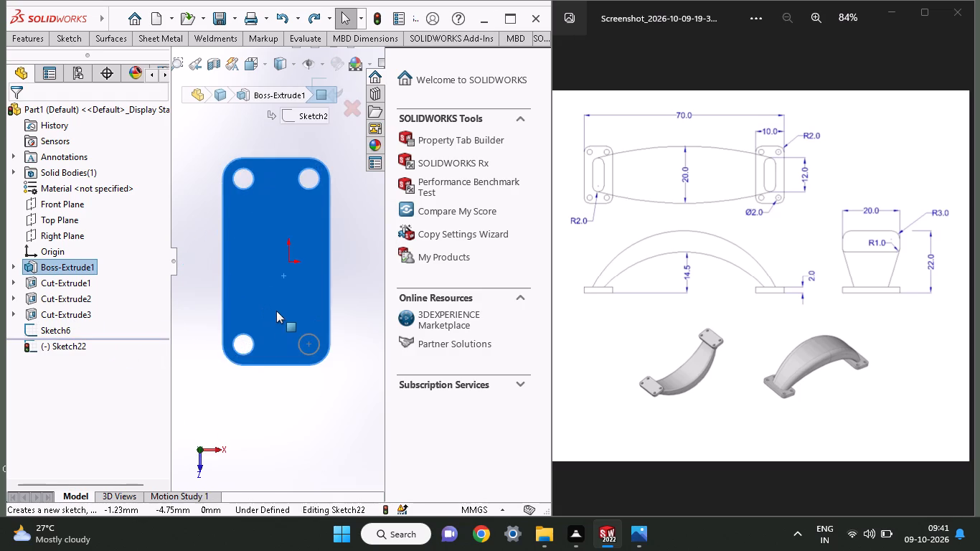
Draw a horizontal line about 54 mm long from the middle of the plate's negative-X long edge, across the plate and beyond it.
scroll(276, 311, "up", 5, "ctrl")
scroll(334, 241, "up", 7, "ctrl")
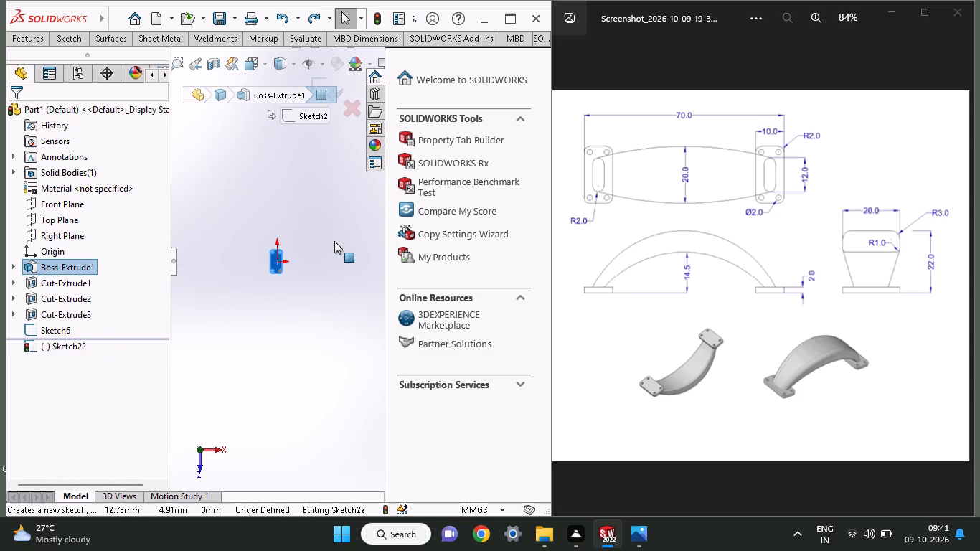
scroll(334, 241, "down", 4, "ctrl")
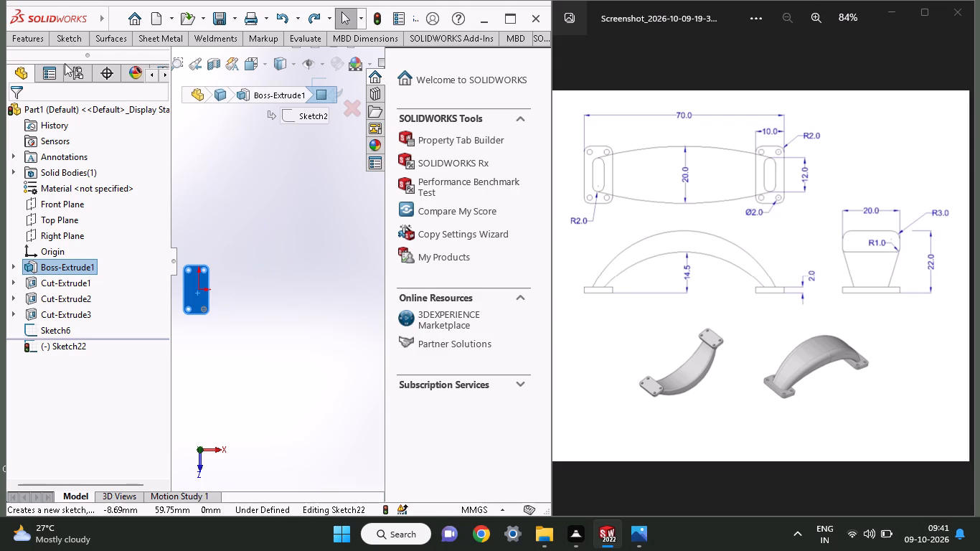
left_click(63, 33)
left_click(92, 57)
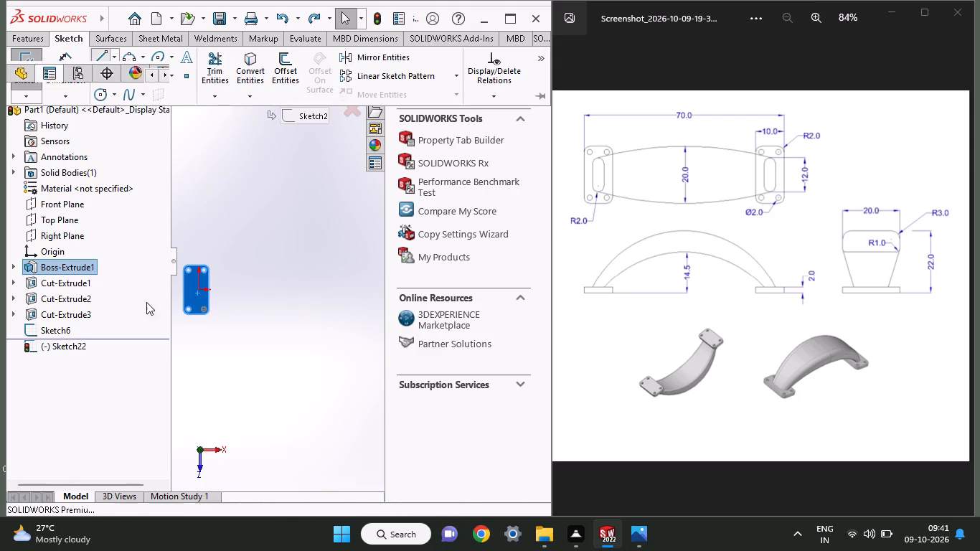
left_click(181, 287)
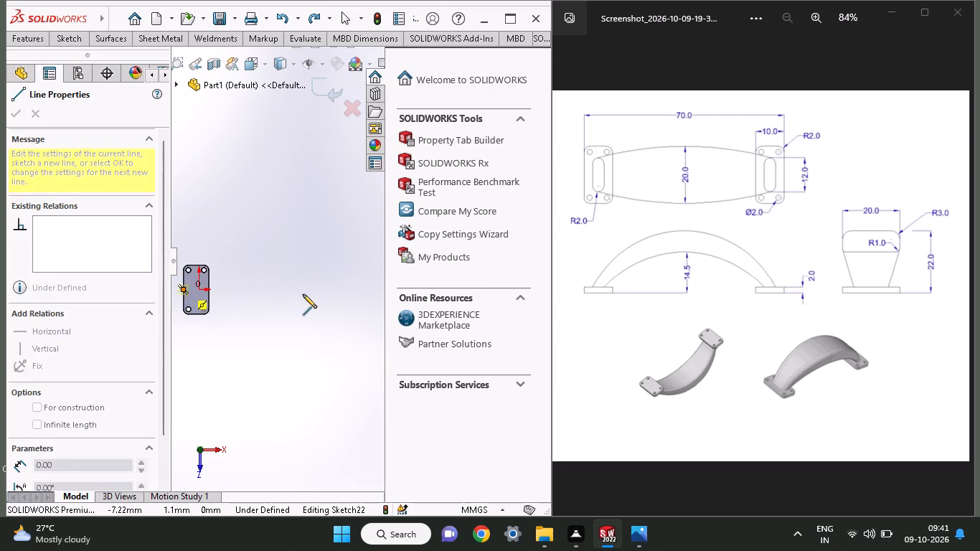
left_click(315, 288)
right_click(303, 242)
left_click(315, 251)
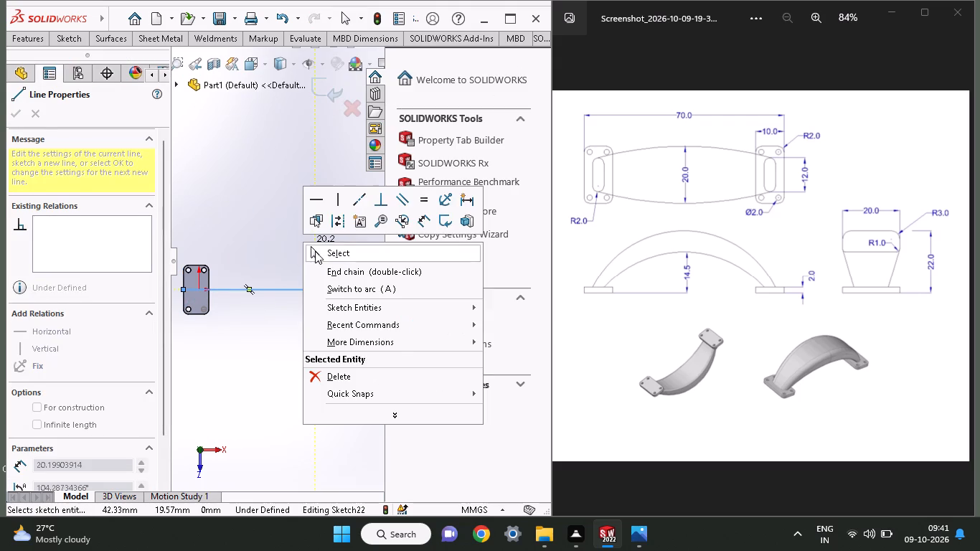
Dimension the horizontal reference line's length as 70 mm.
left_click(64, 42)
left_click(65, 57)
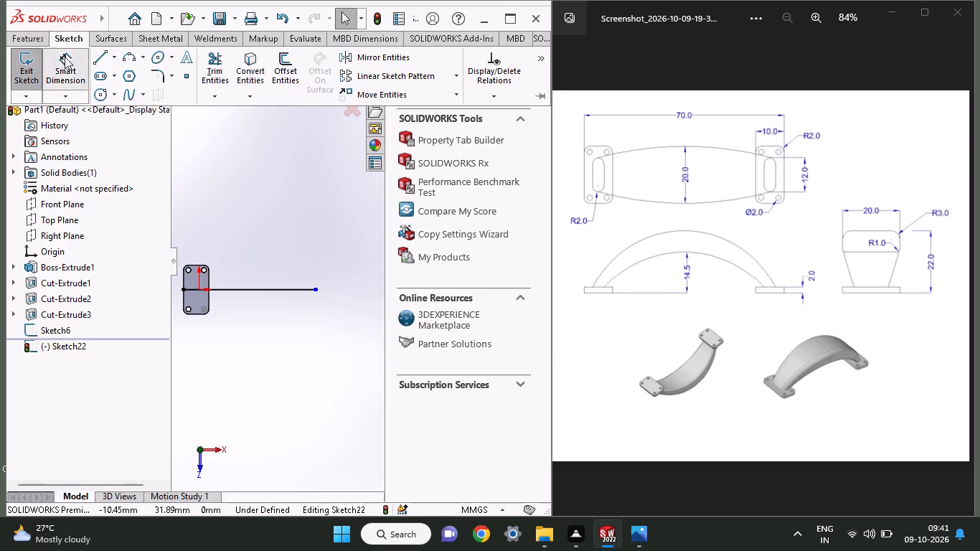
left_click(227, 288)
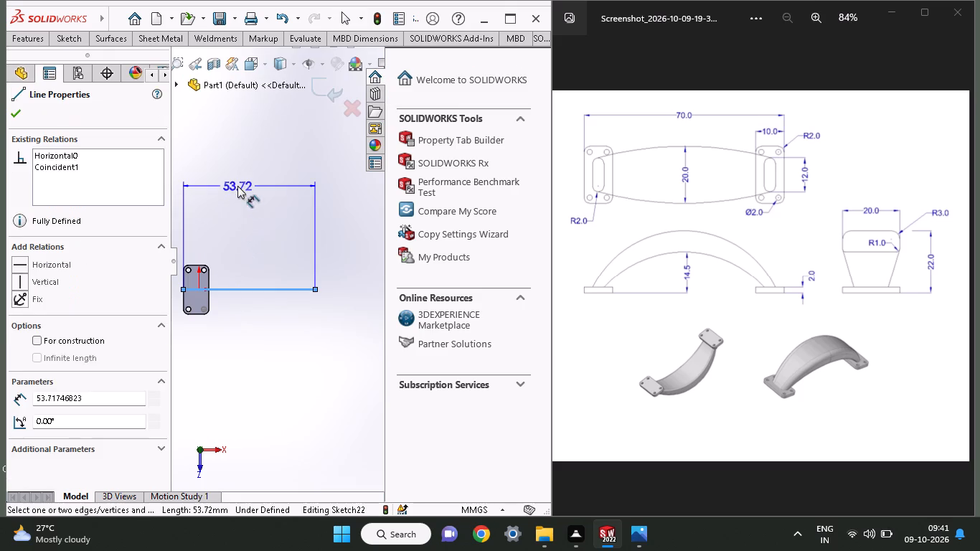
left_click(237, 186)
key("7")
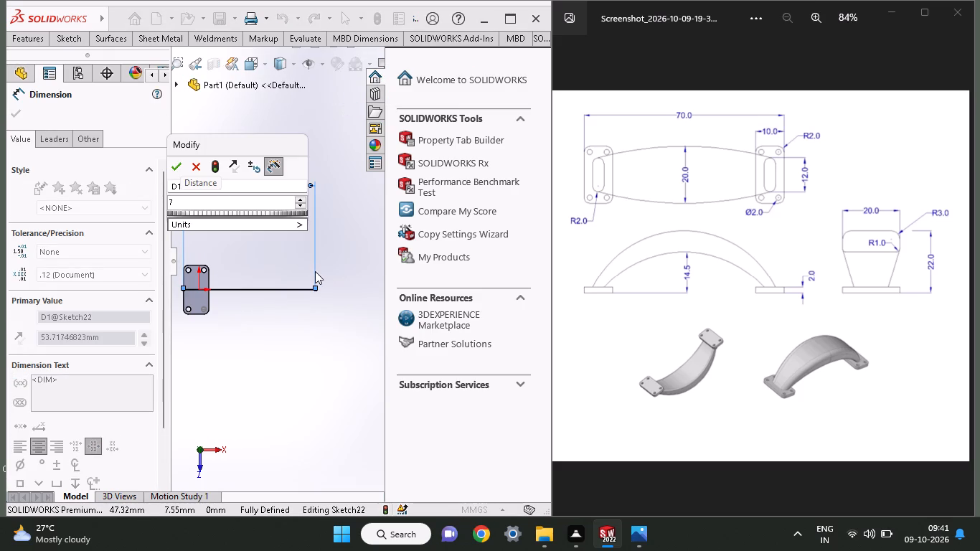
key("0")
key("Return")
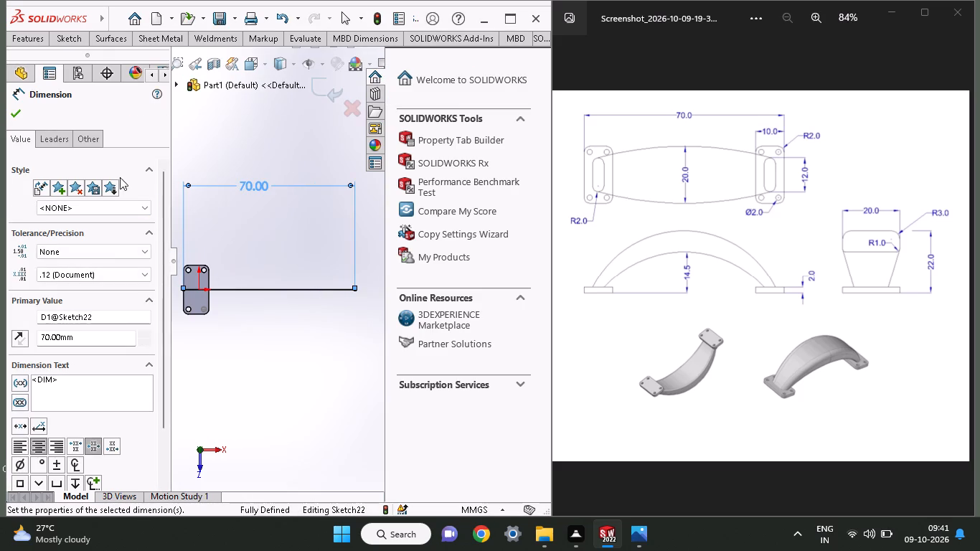
left_click(12, 121)
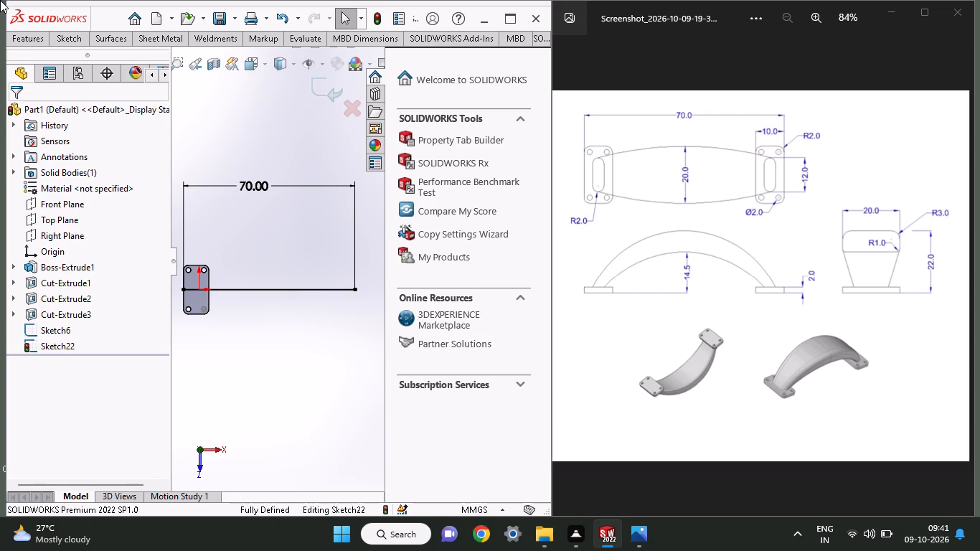
Draw a vertical line through the far end of the 70 mm line, about 11 mm above and 12 mm below it.
left_click(53, 39)
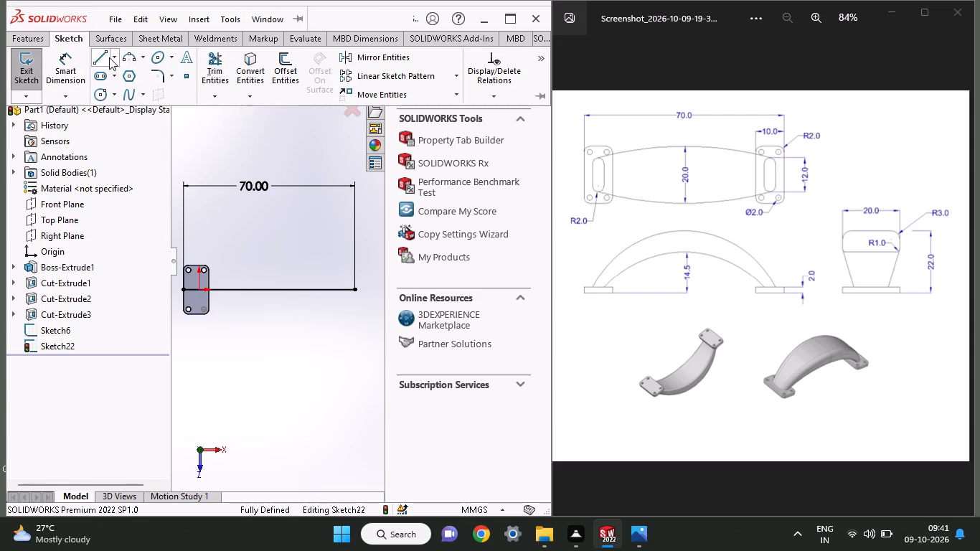
left_click(109, 57)
left_click(355, 292)
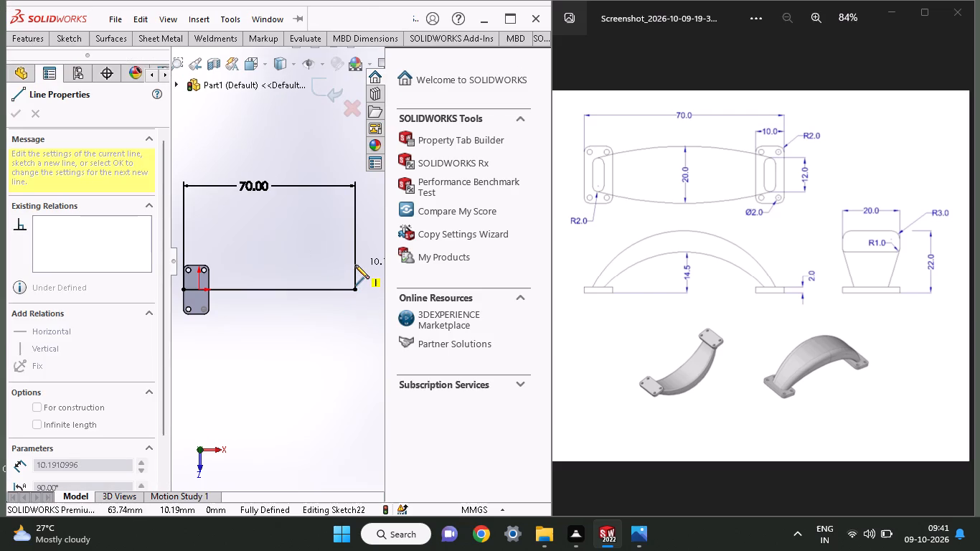
left_click(355, 263)
left_click(357, 319)
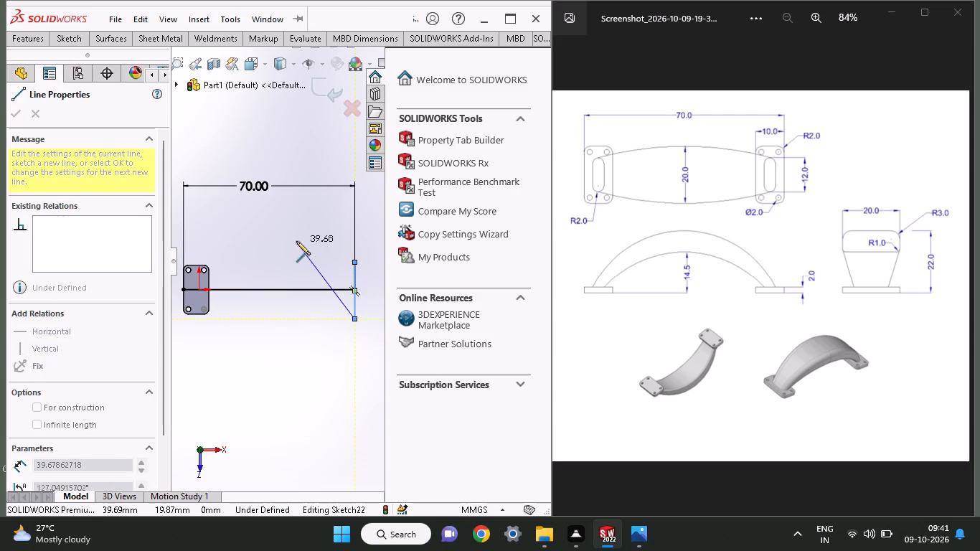
right_click(296, 241)
left_click(303, 258)
Dimension the vertical line's upper and lower ends at 10 mm each from the 70 mm line's endpoint.
scroll(303, 258, "up", 1, "ctrl")
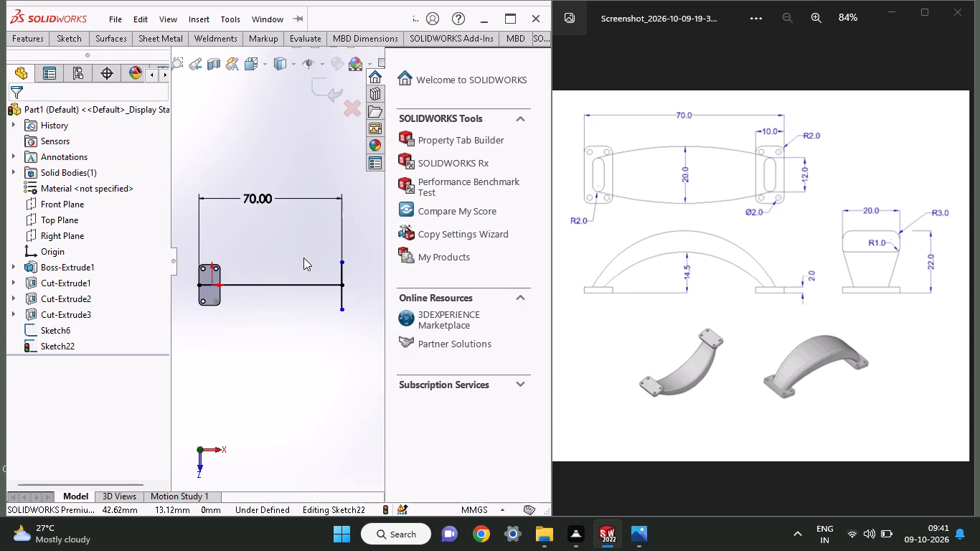
scroll(303, 258, "down", 2, "ctrl")
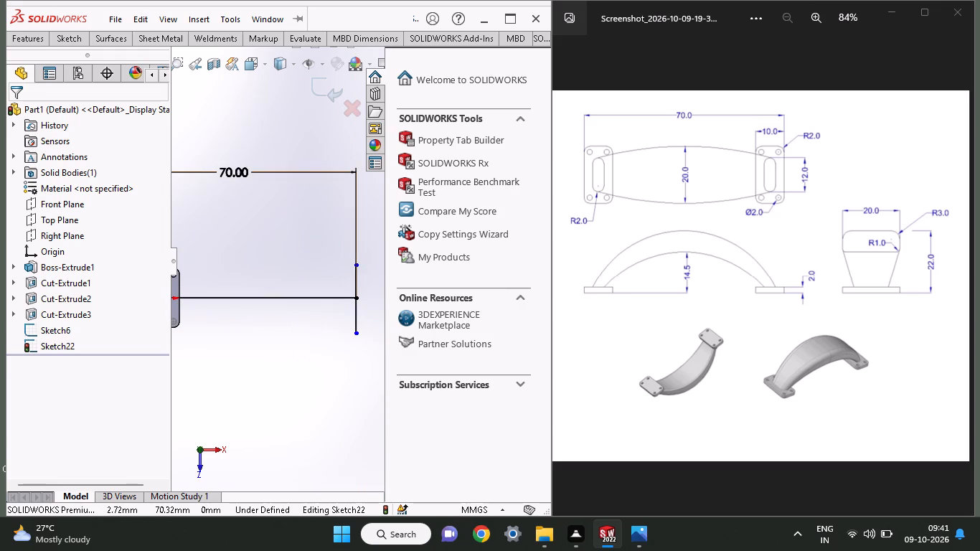
left_click(62, 44)
left_click(80, 62)
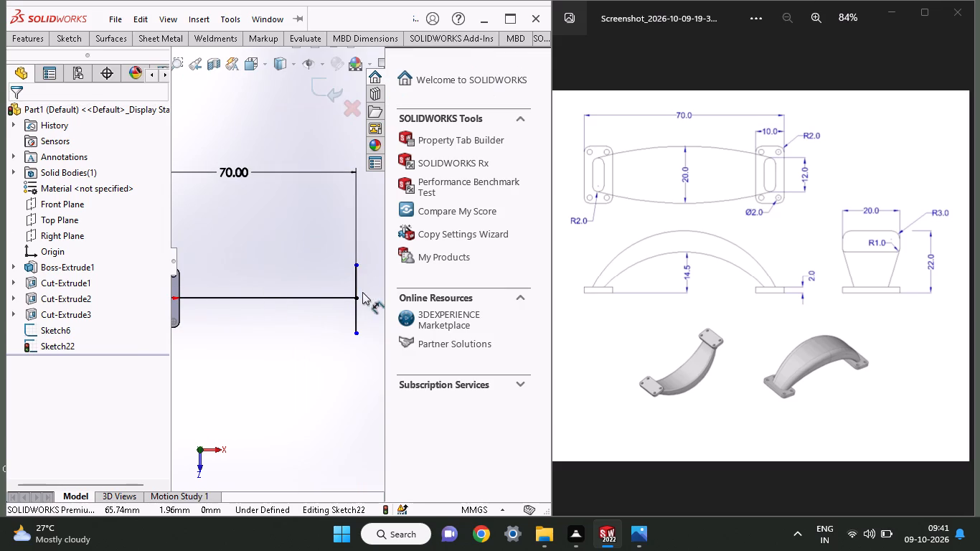
left_click(354, 296)
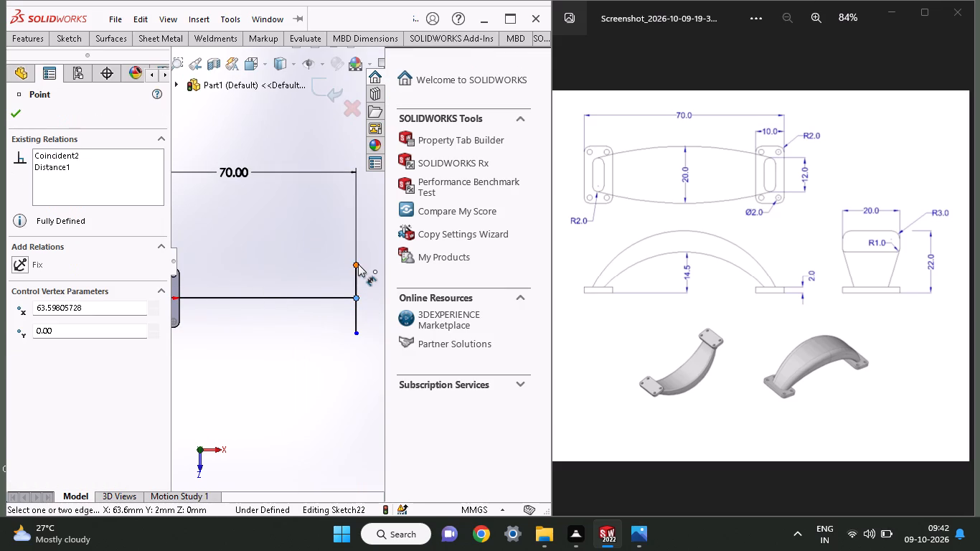
left_click(358, 264)
scroll(383, 284, "up", 2, "ctrl")
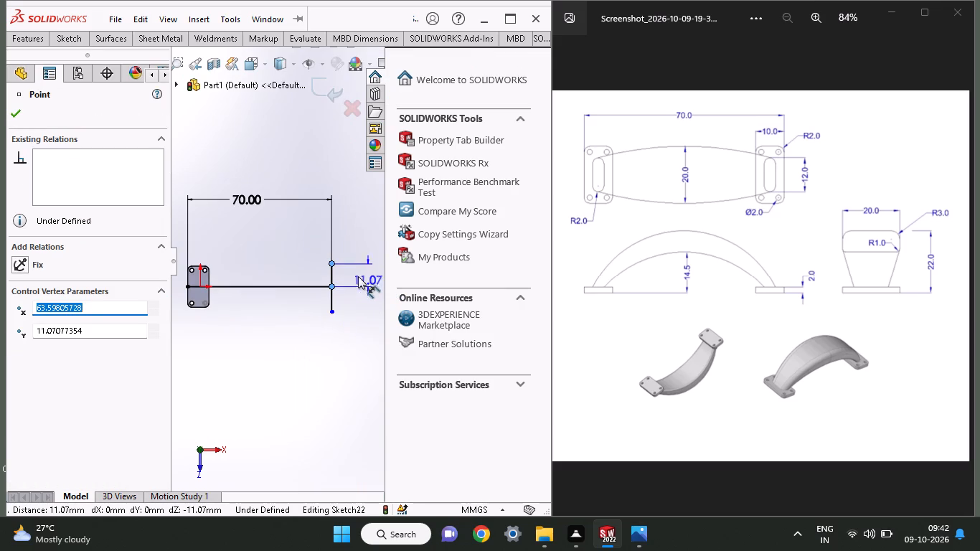
left_click(361, 274)
key("4")
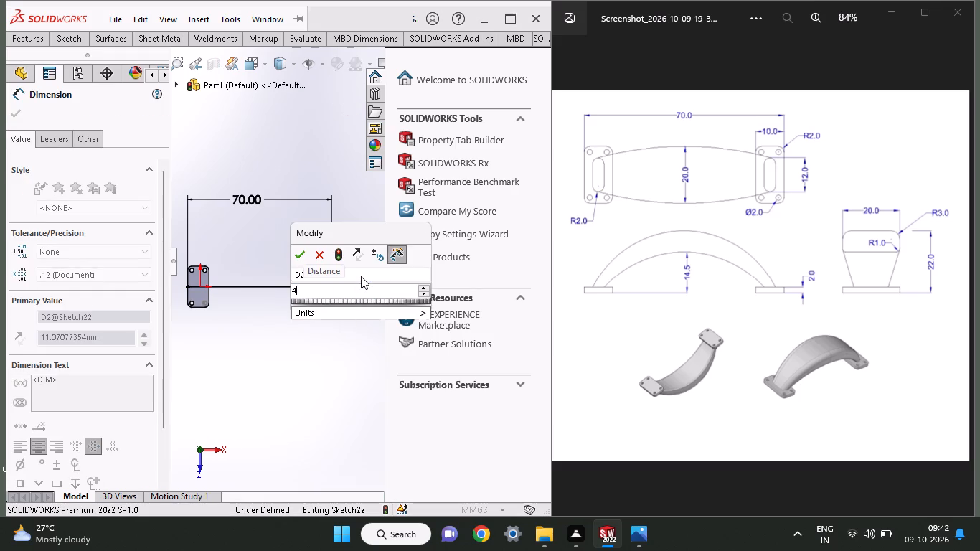
key("BackSpace")
type("10")
key("Return")
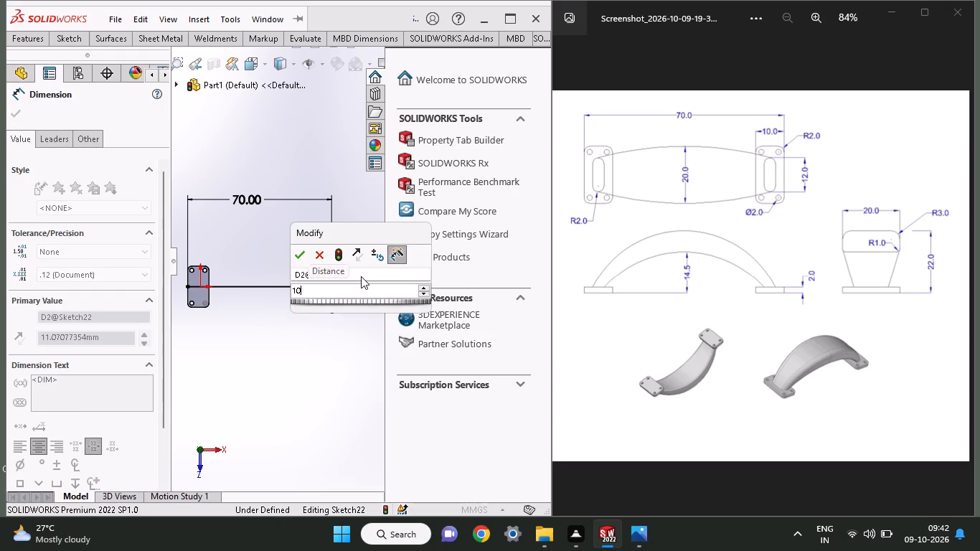
left_click(330, 314)
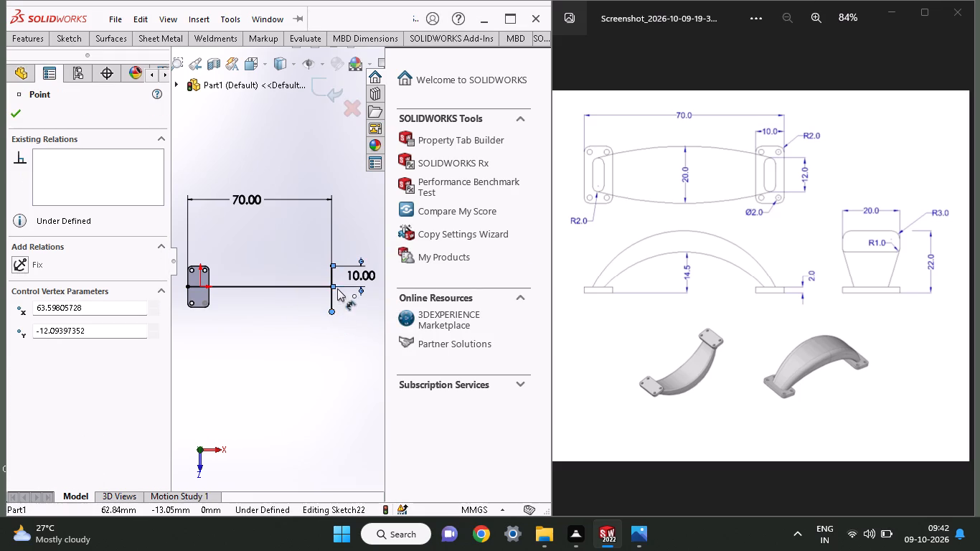
left_click(331, 283)
left_click(357, 307)
type("10")
key("Return")
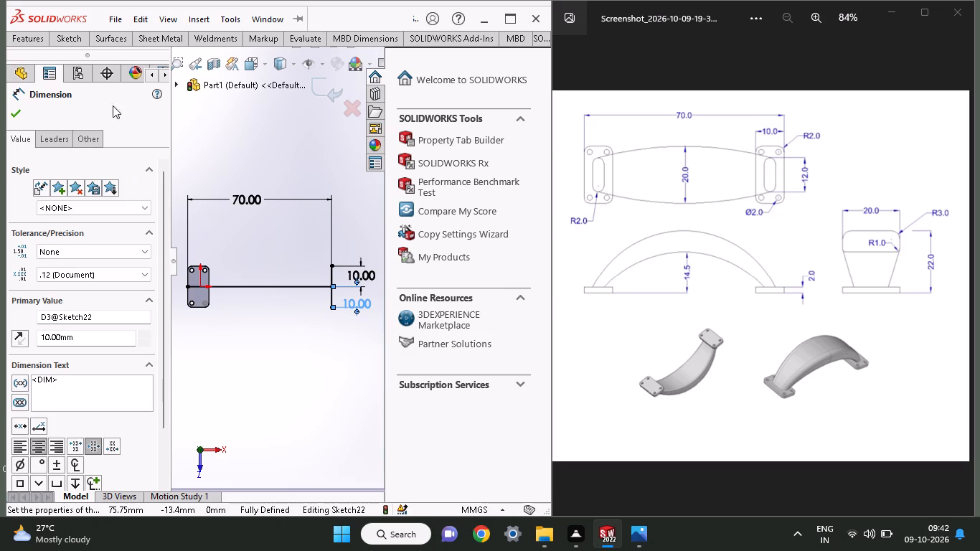
Draw a horizontal line about 16 mm long from the vertical line's upper end back toward the mounting plate.
left_click(76, 46)
left_click(101, 58)
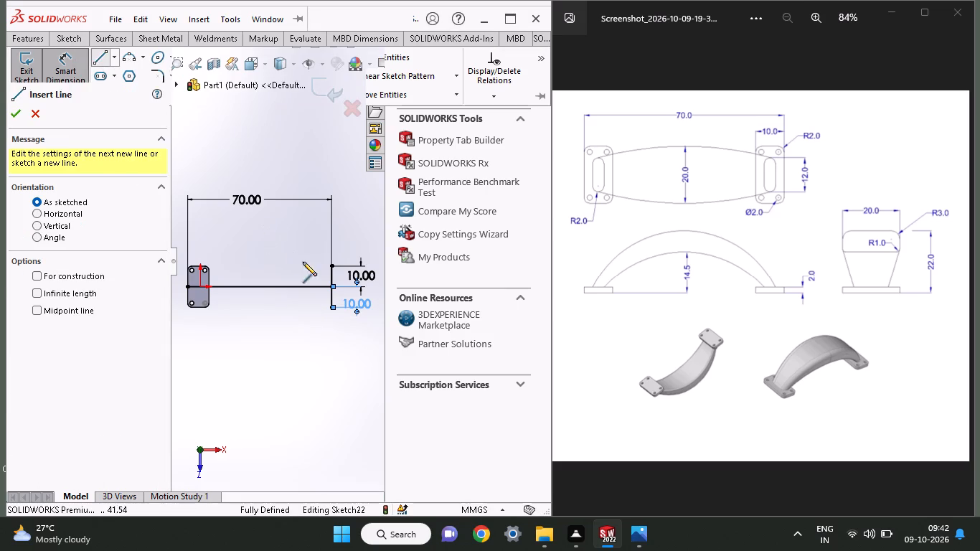
left_click(331, 266)
left_click(299, 263)
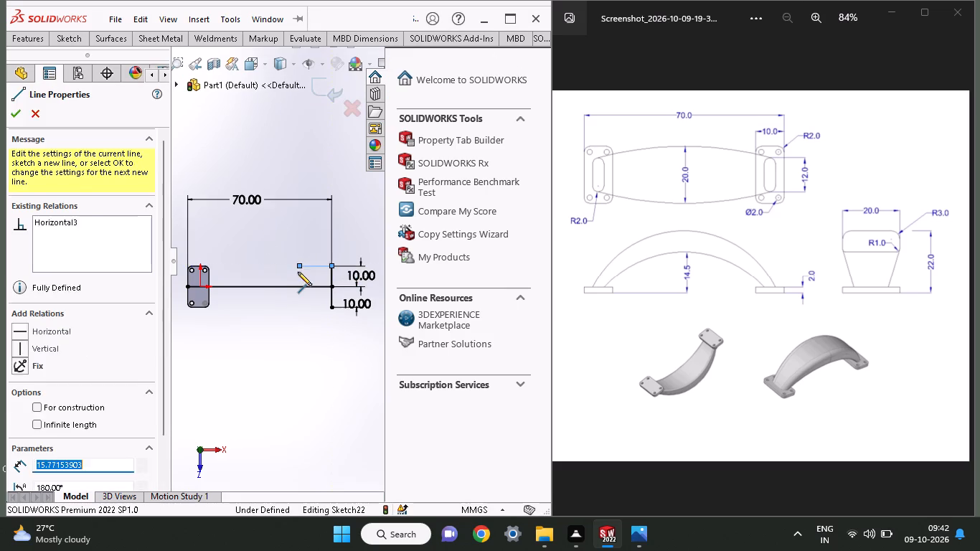
right_click(290, 228)
left_click(298, 238)
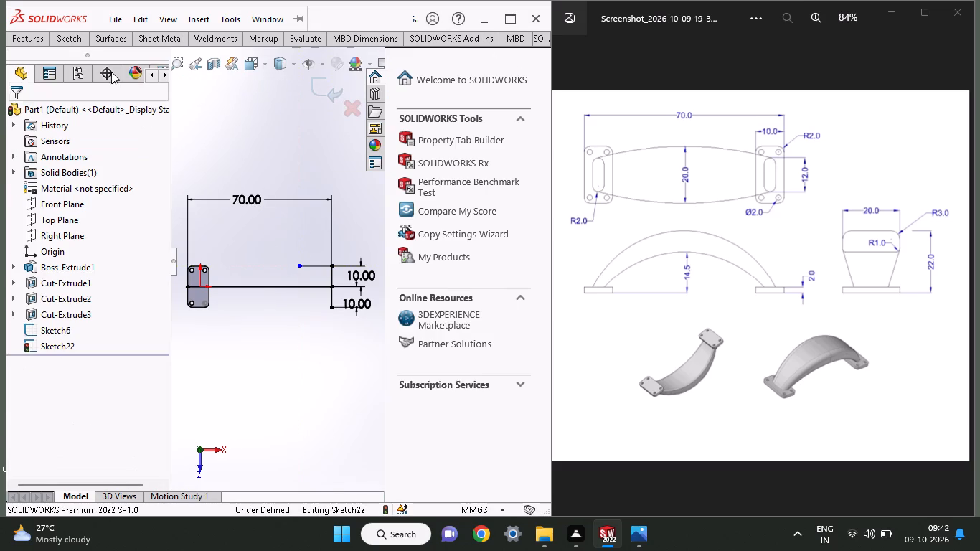
Dimension the short upper horizontal line's length as 10 mm.
left_click(68, 35)
left_click(71, 57)
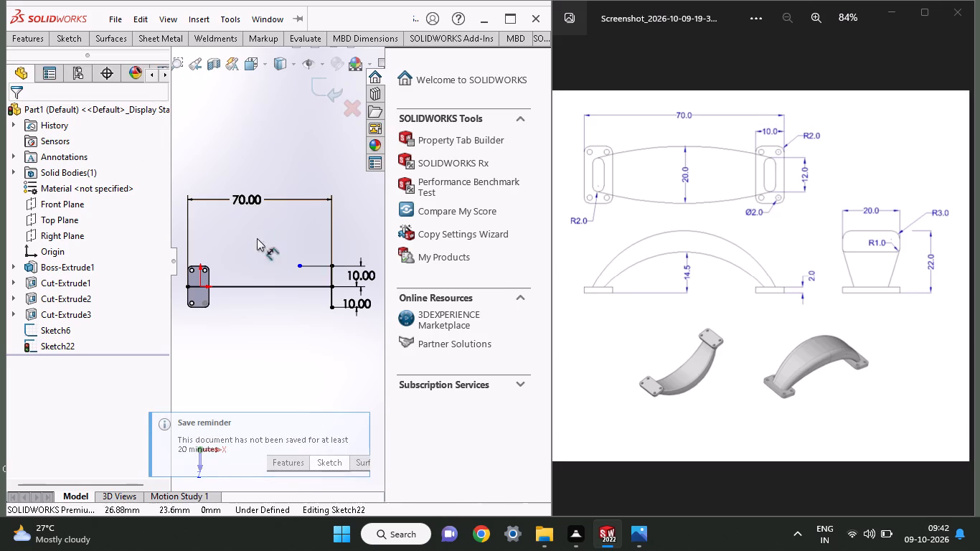
left_click(311, 268)
left_click(321, 155)
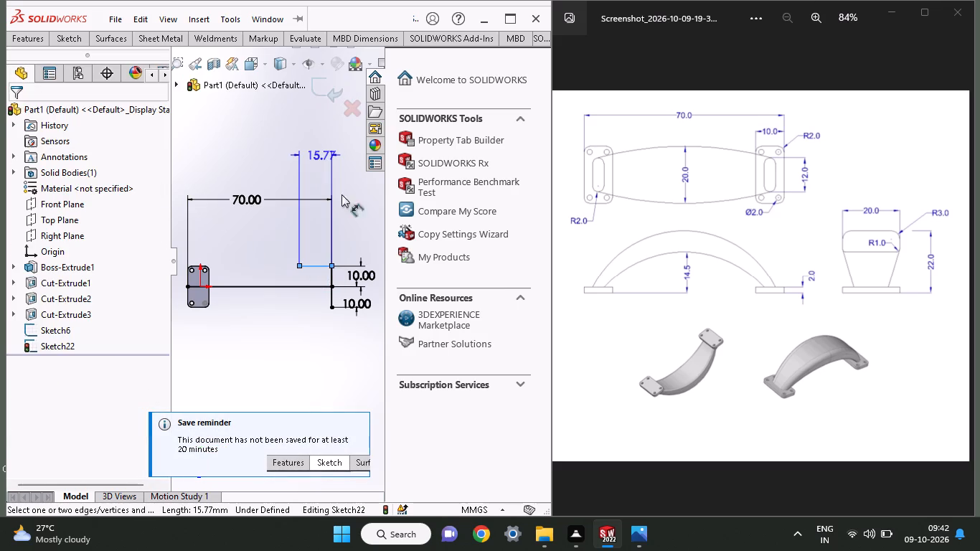
type("20")
key("Return")
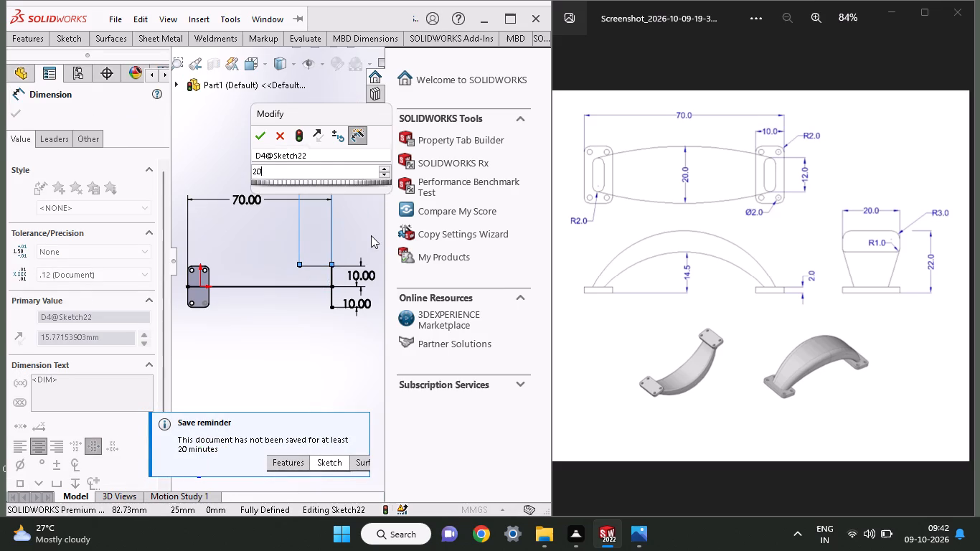
double_click(323, 159)
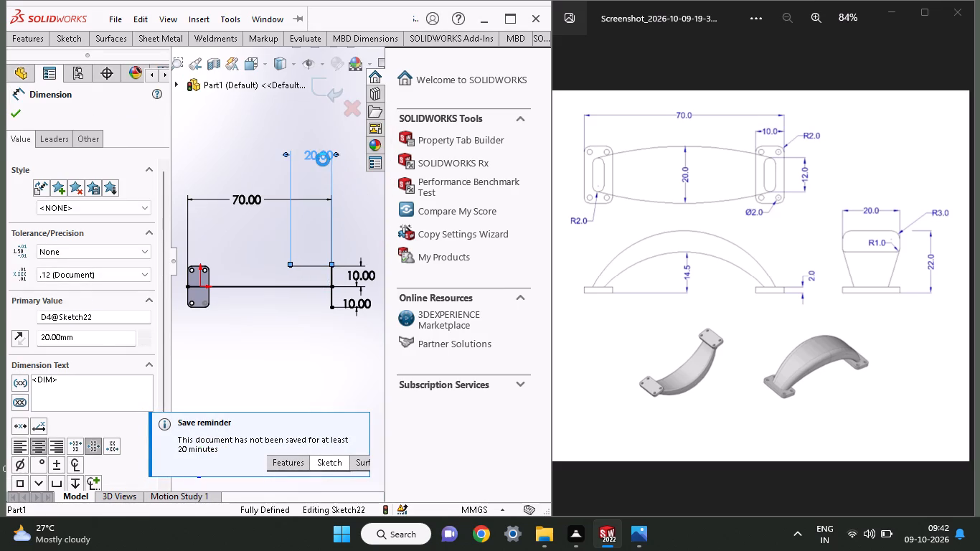
type("10")
key("Return")
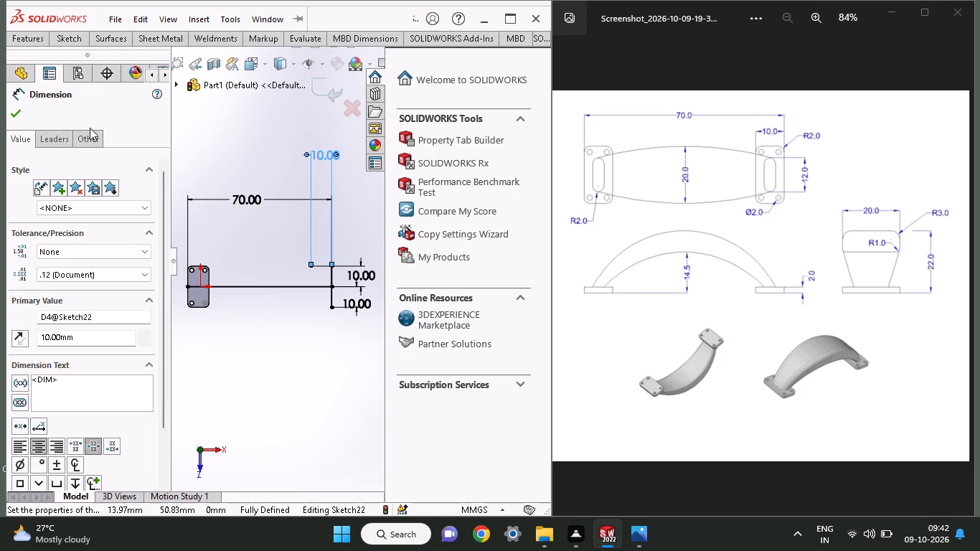
Draw a vertical line about 26 mm long downward from the free end of the short upper line, crossing the 70 mm line.
left_click(65, 40)
left_click(98, 54)
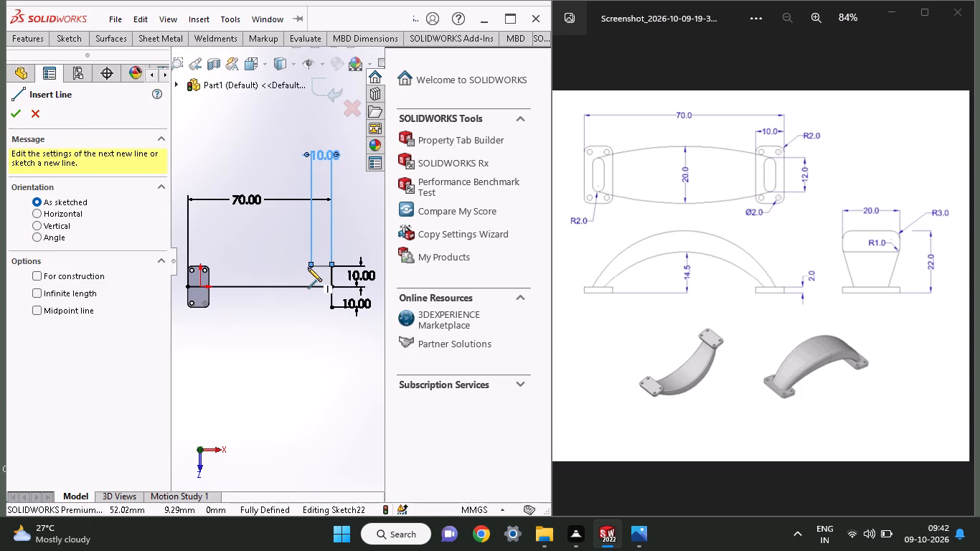
left_click(308, 268)
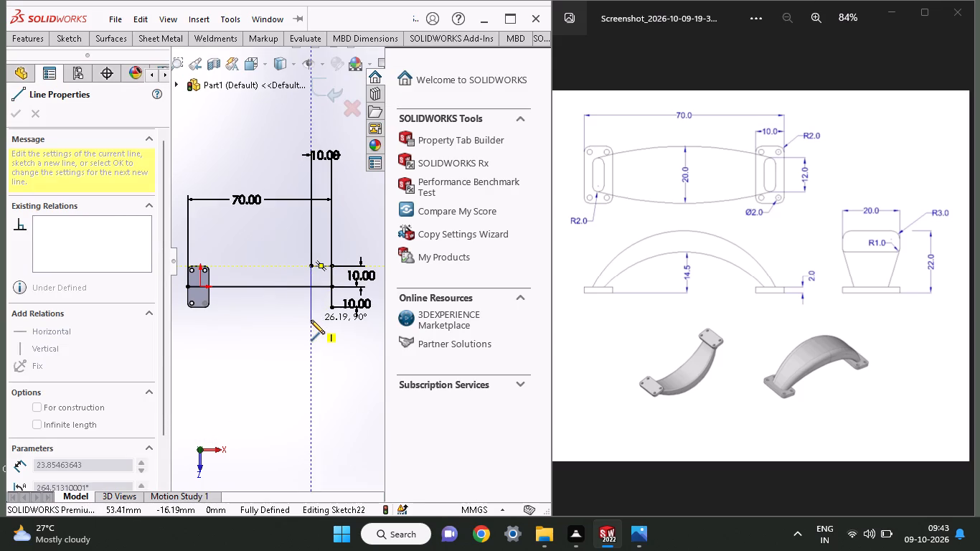
left_click(311, 320)
right_click(262, 248)
left_click(268, 256)
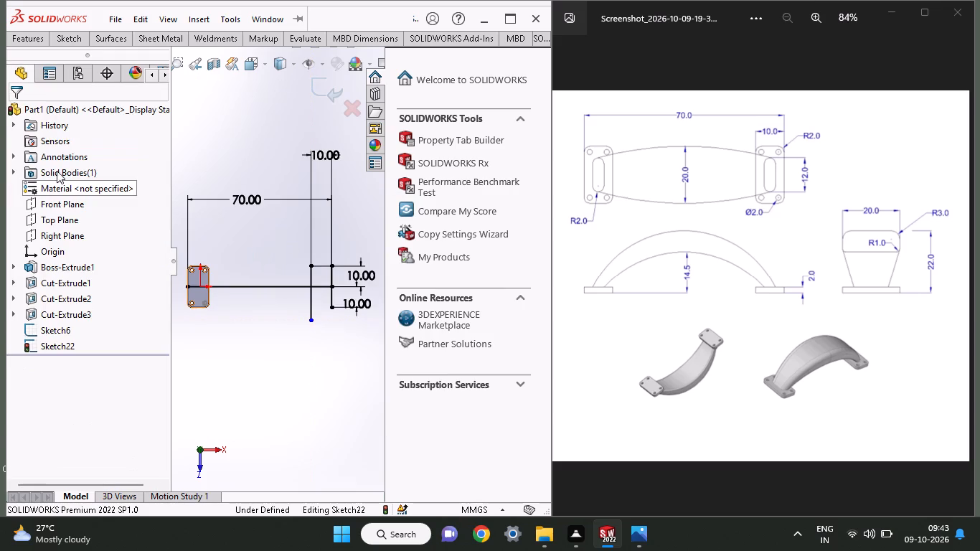
Dimension the inner vertical line's length as 20 mm.
left_click(72, 41)
left_click(90, 72)
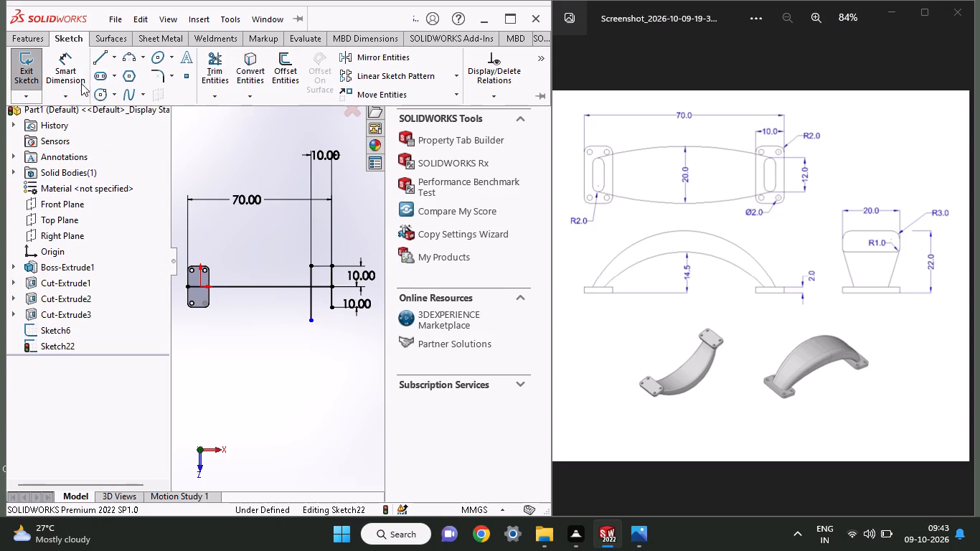
left_click(72, 78)
left_click(307, 274)
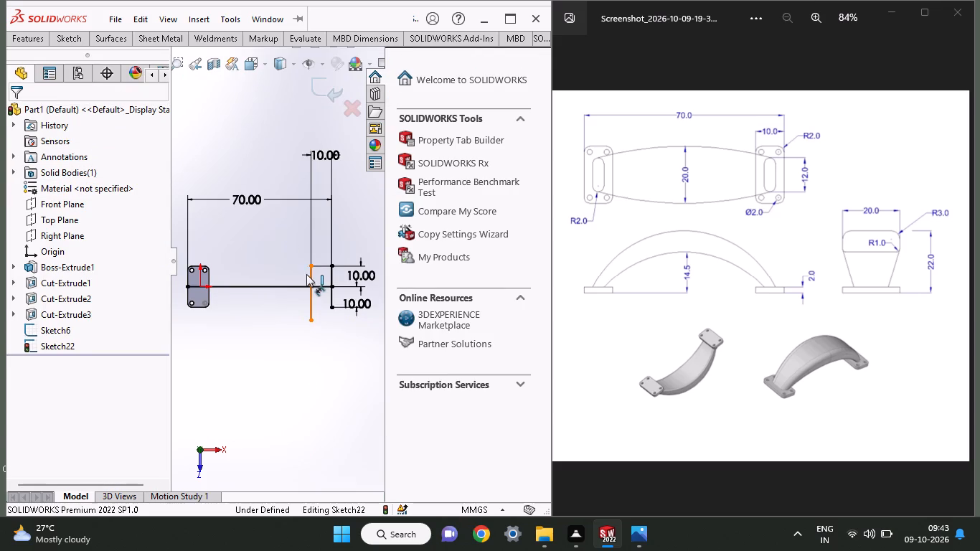
left_click(274, 245)
type("20")
key("Return")
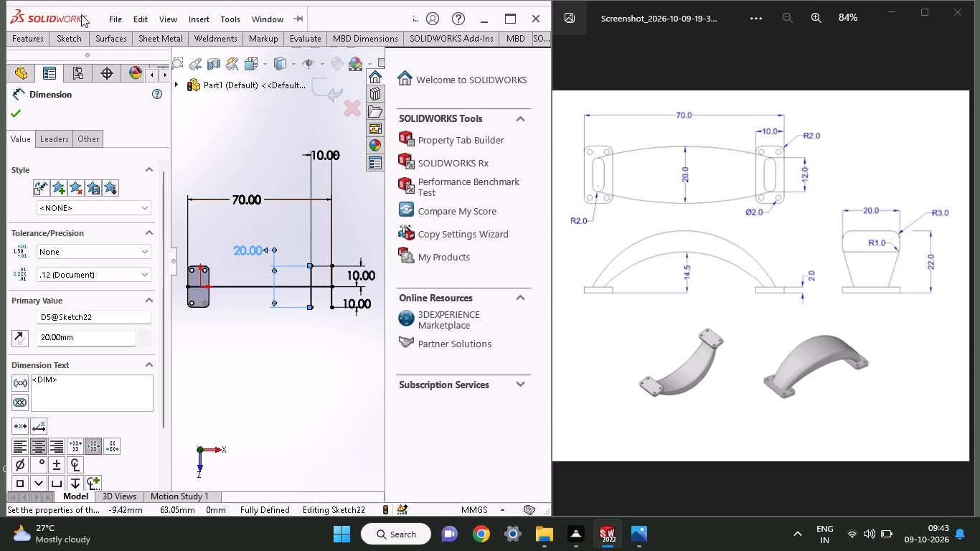
Close the second plate's rectangular outline with a horizontal line joining the lower ends of the two vertical lines.
left_click(79, 35)
left_click(101, 64)
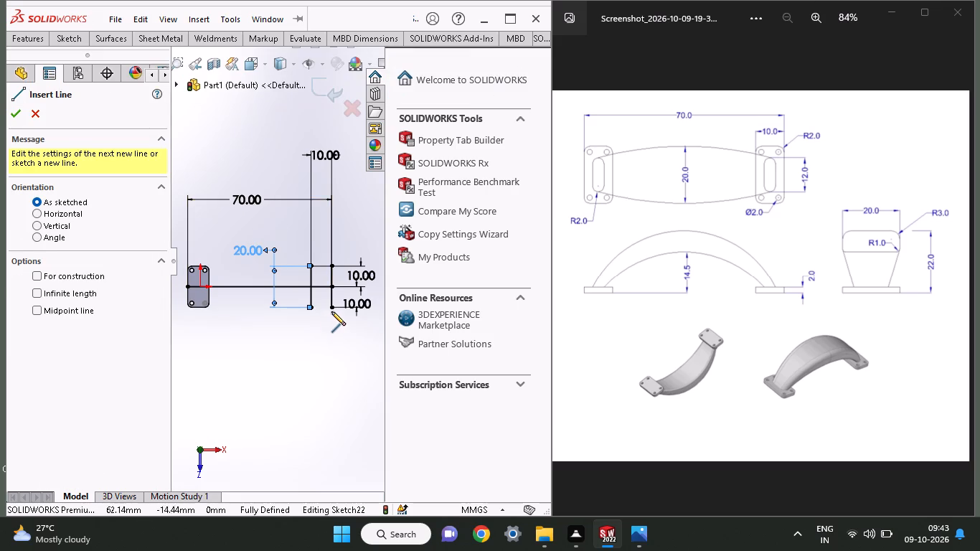
left_click(334, 305)
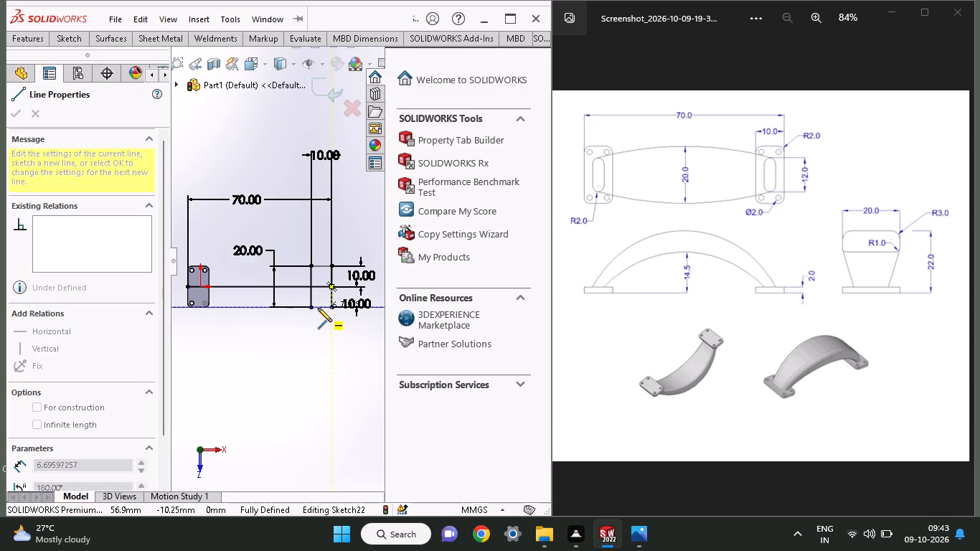
left_click(314, 308)
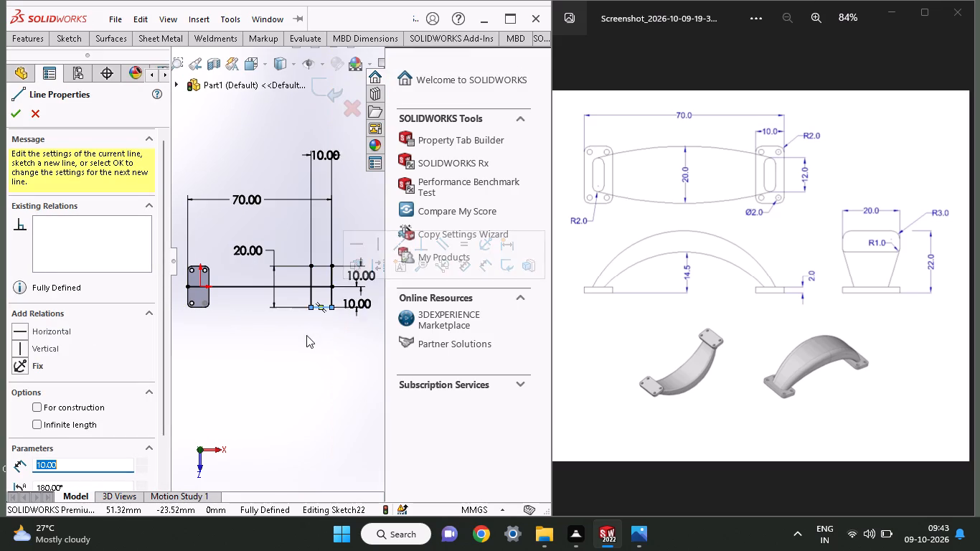
right_click(306, 335)
left_click(311, 340)
scroll(328, 255, "up", 1)
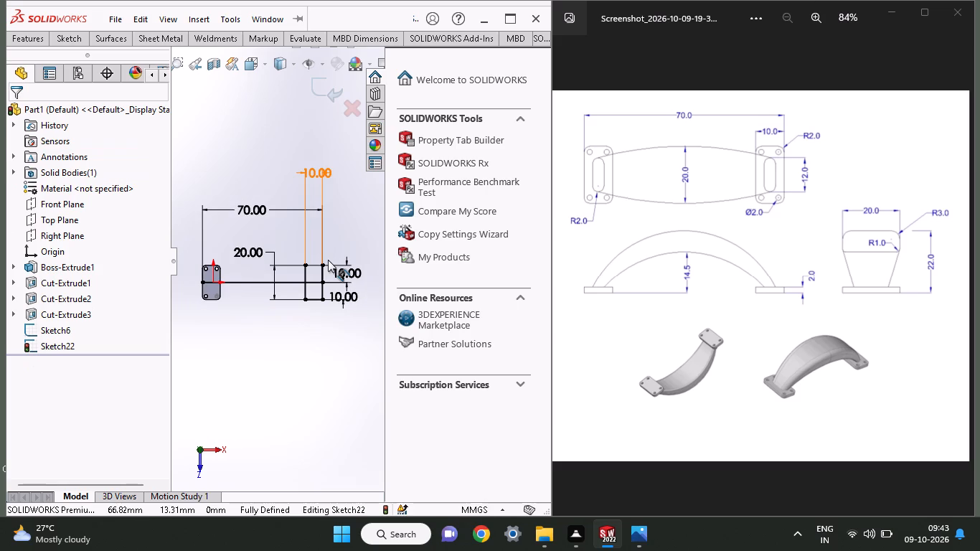
Trim away the 70 mm line both outside and inside the second plate's rectangular outline.
scroll(328, 261, "up", 1, "ctrl")
scroll(327, 262, "down", 6, "ctrl")
left_click(60, 37)
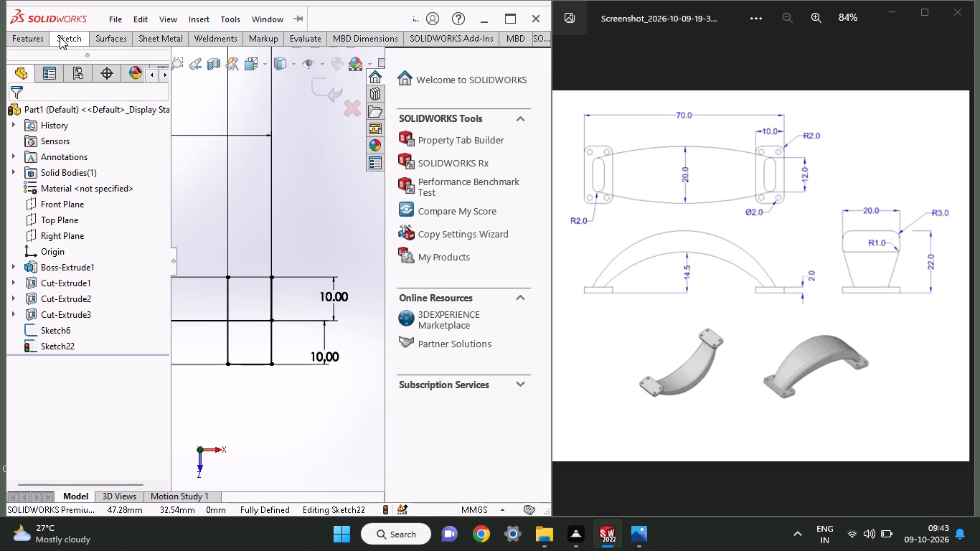
left_click(214, 72)
left_click_drag(192, 301, 194, 338)
left_click_drag(248, 310, 243, 350)
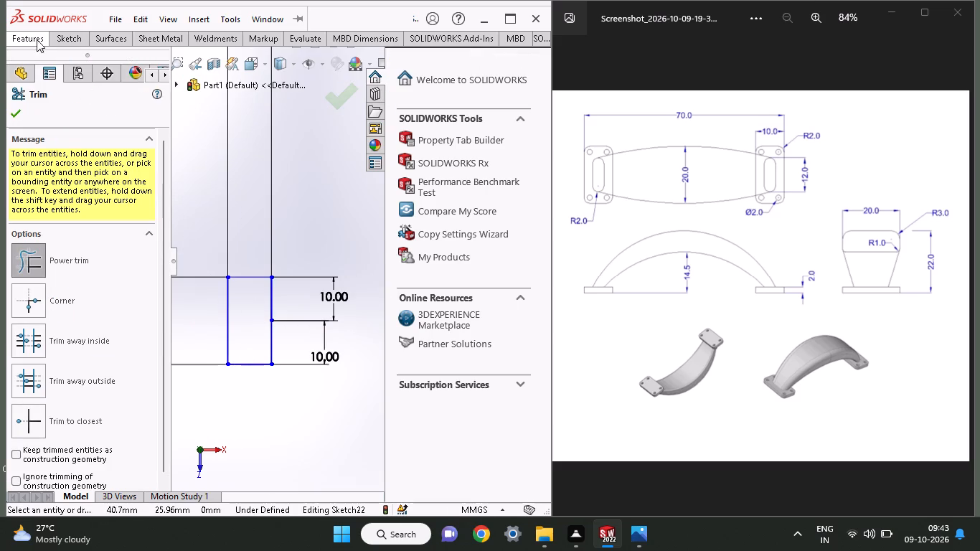
left_click(13, 115)
Round the two upper corners of the second plate's outline with 2 mm sketch fillets.
left_click(71, 39)
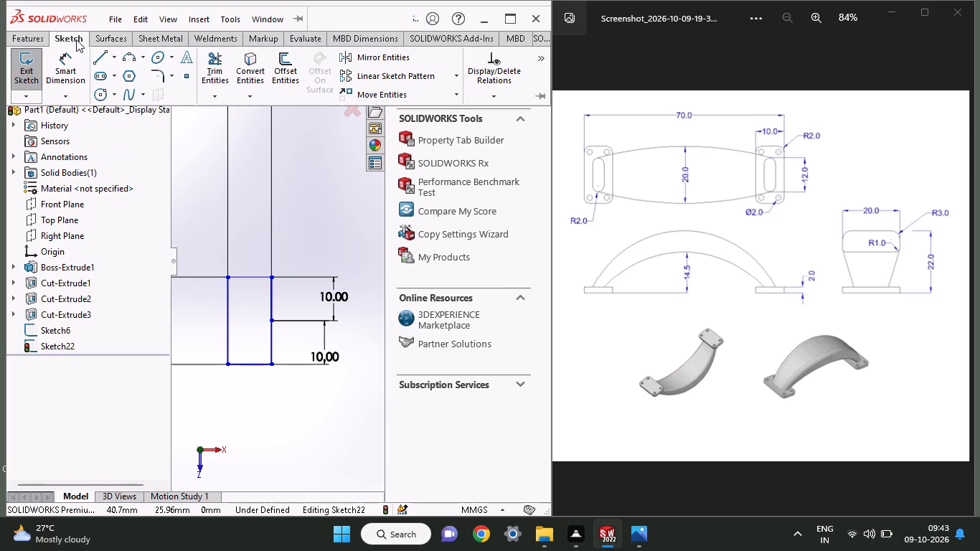
left_click(168, 81)
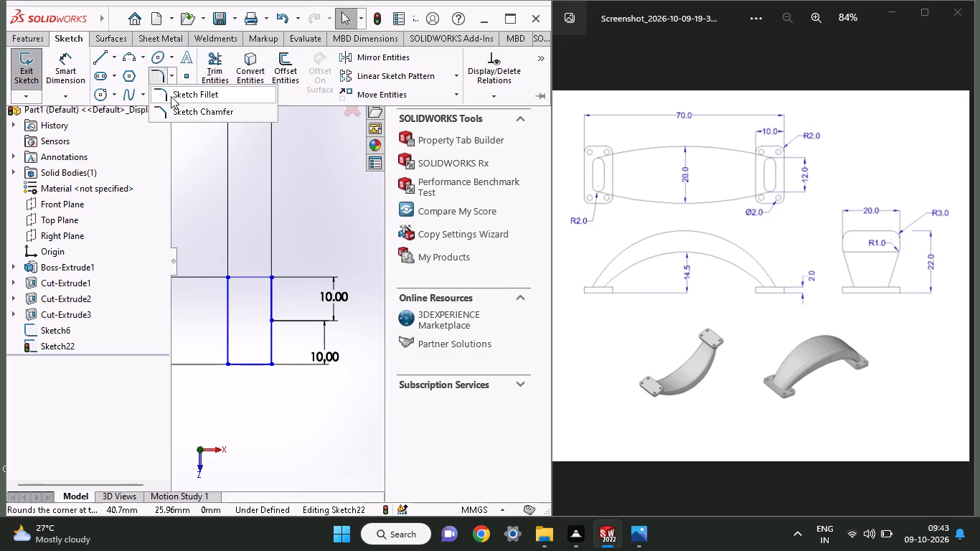
left_click(171, 96)
left_click(271, 289)
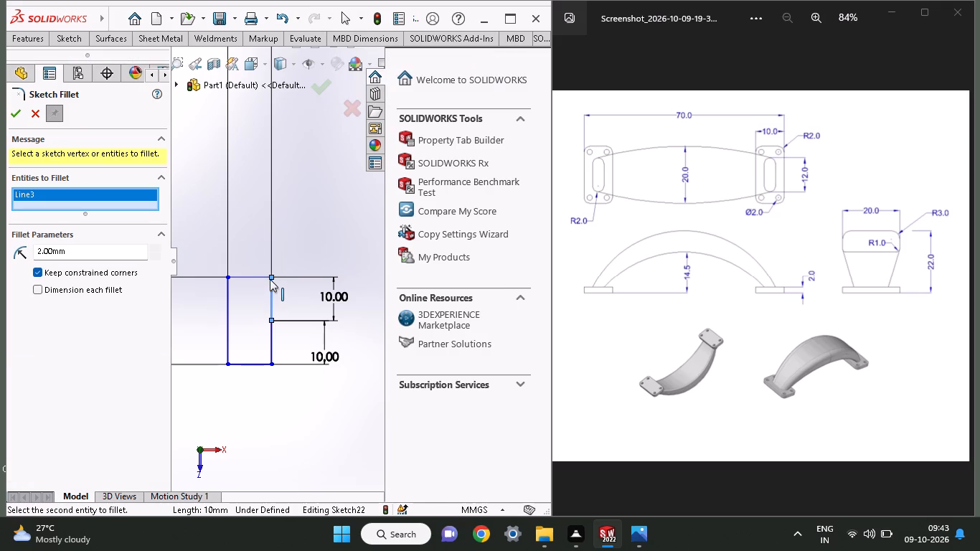
left_click(261, 278)
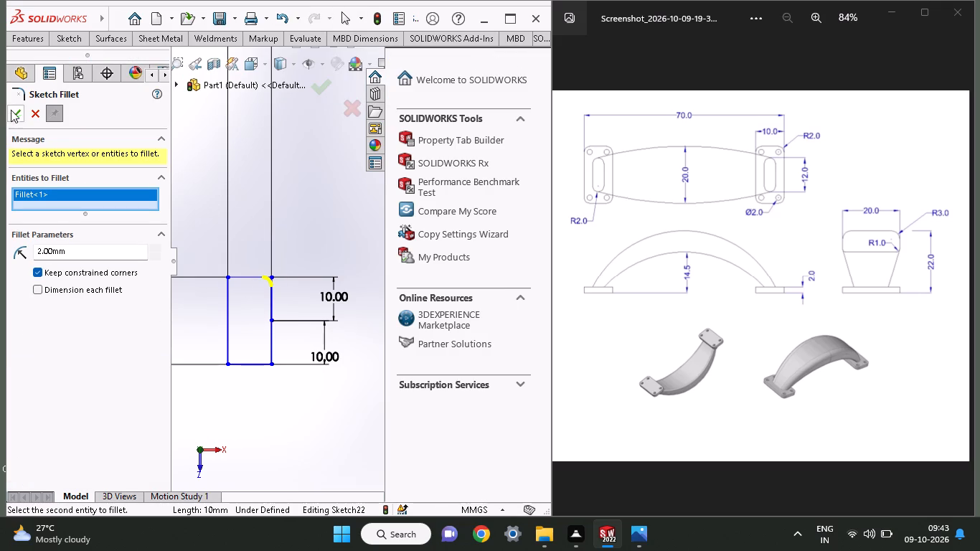
left_click(11, 111)
left_click(66, 36)
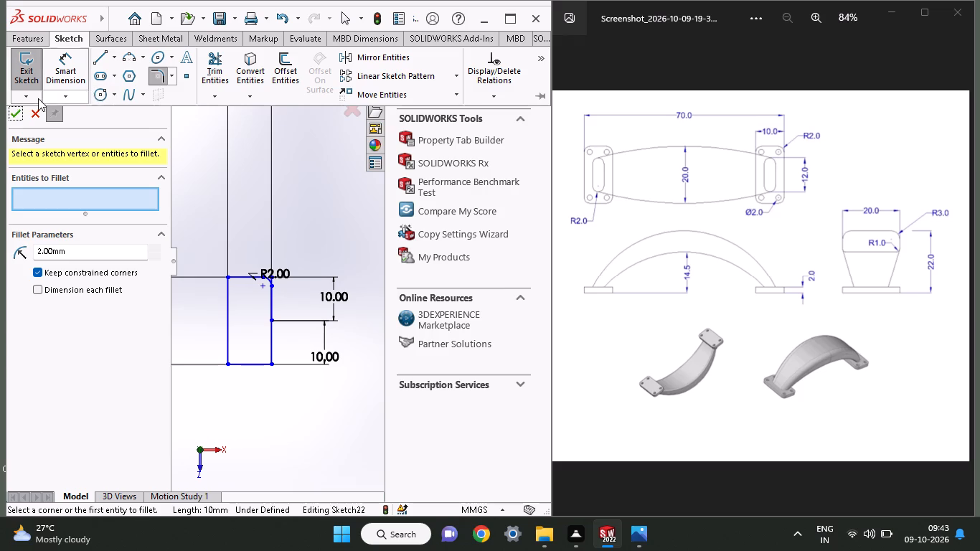
left_click(13, 107)
left_click(72, 37)
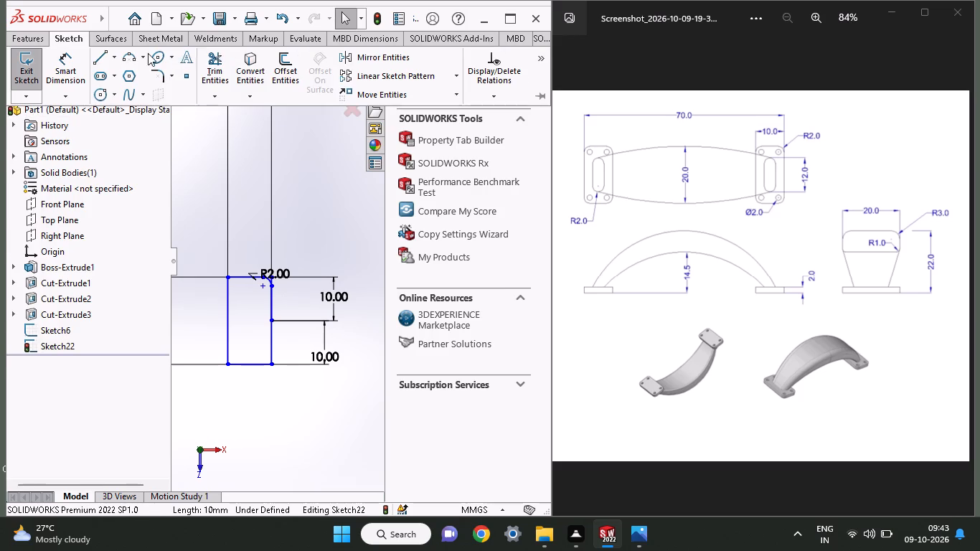
left_click(163, 84)
left_click(226, 281)
left_click(9, 121)
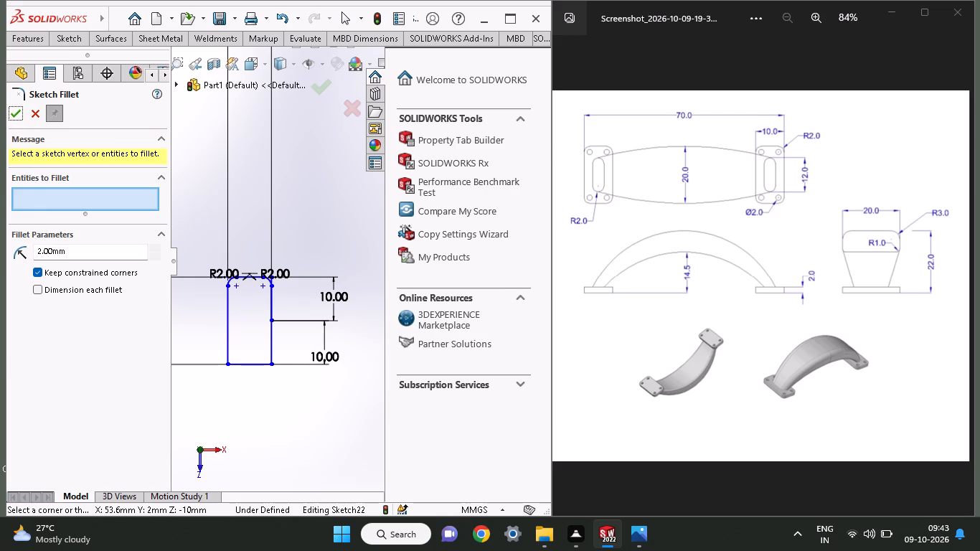
Add a 2 mm sketch fillet to the second plate's lower inner corner, on the side facing the first plate.
left_click(79, 45)
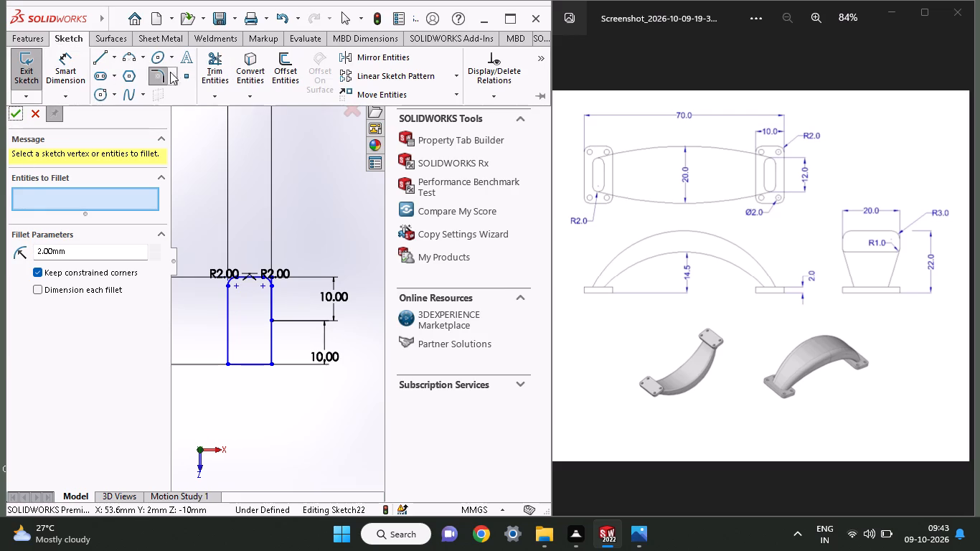
left_click(150, 77)
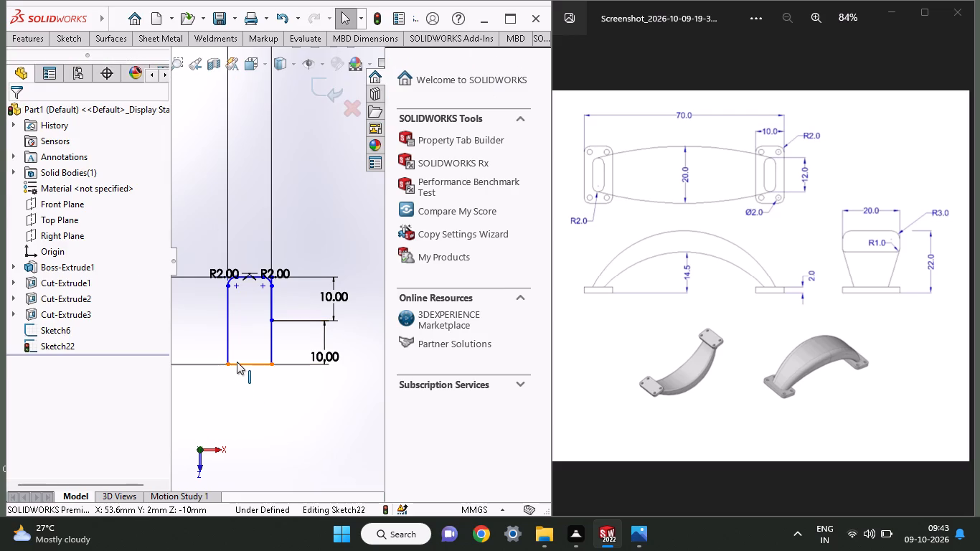
left_click(237, 362)
left_click(12, 113)
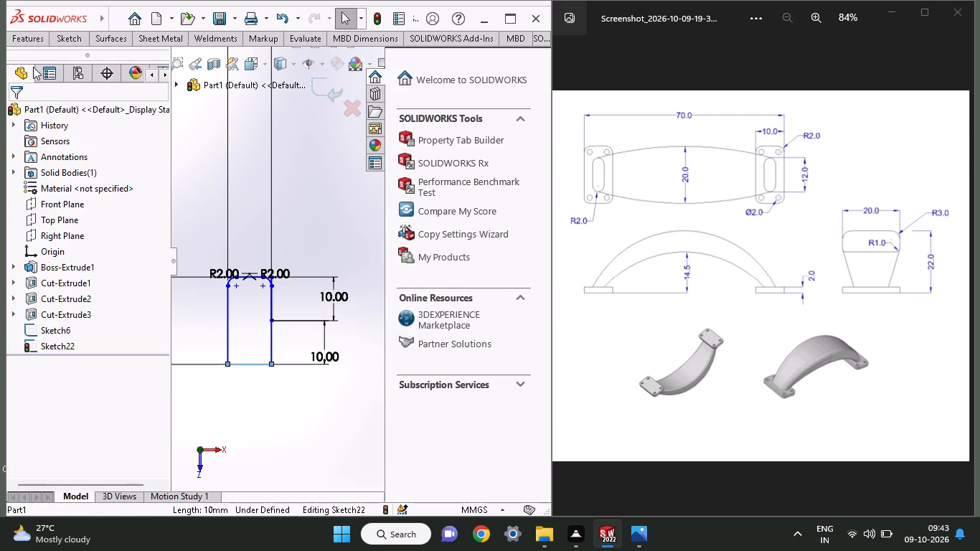
left_click(71, 40)
left_click(160, 73)
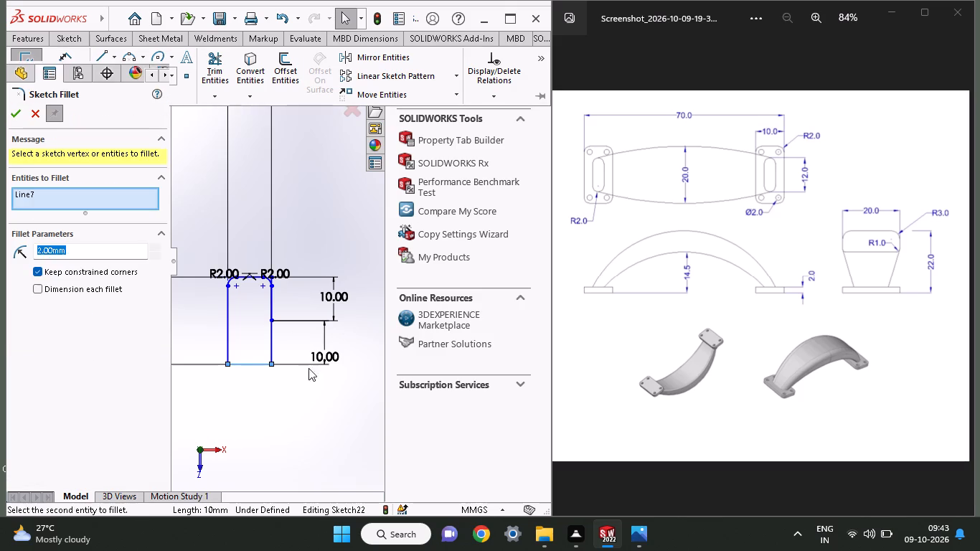
left_click(245, 364)
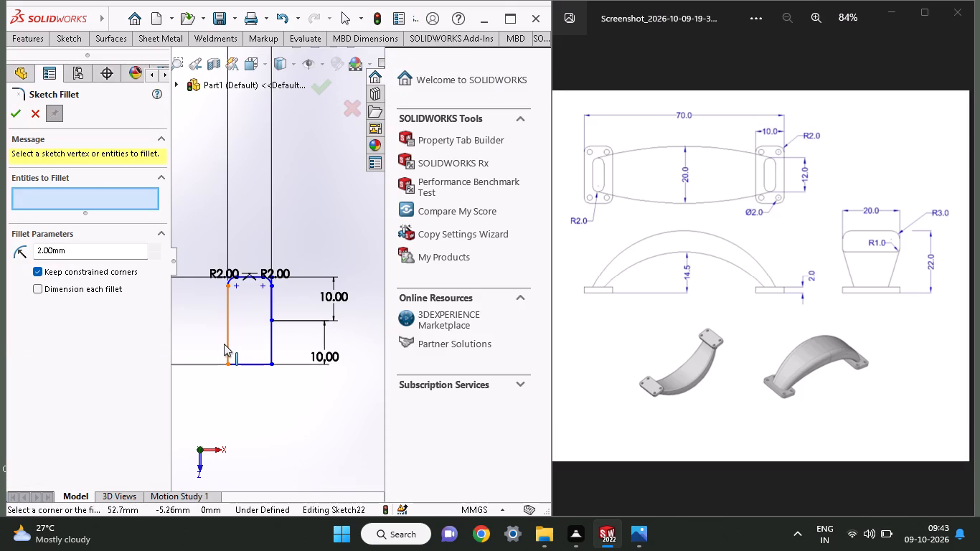
left_click(229, 355)
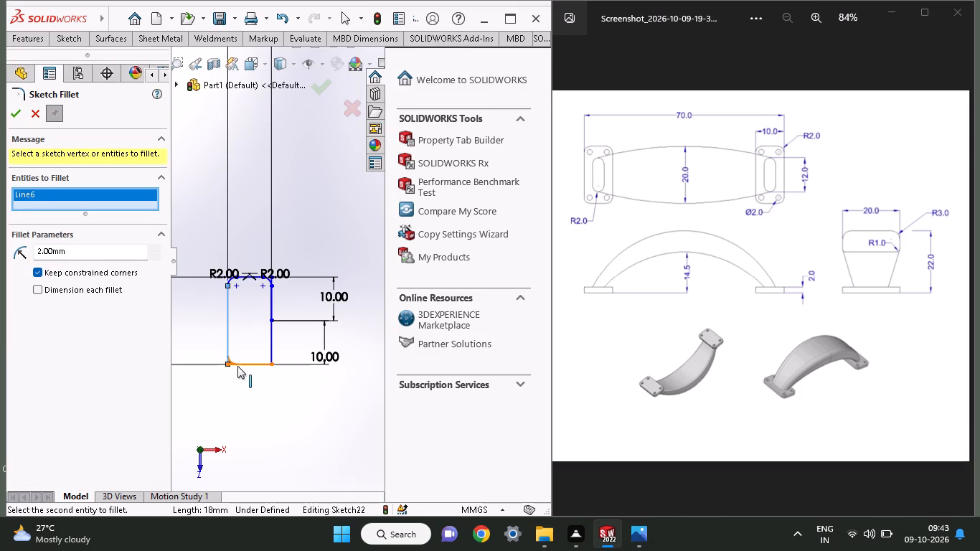
left_click(237, 366)
left_click_drag(17, 102, 16, 113)
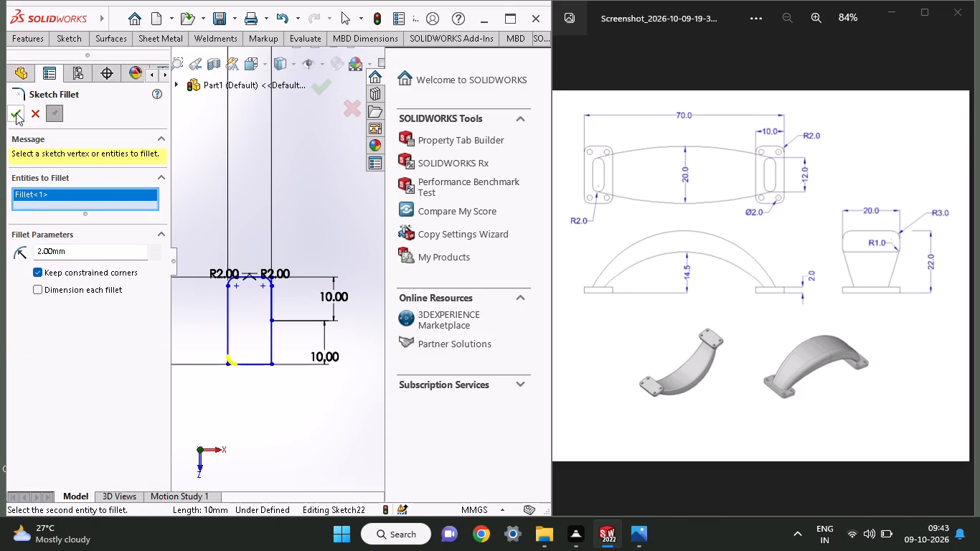
left_click(16, 113)
left_click(10, 114)
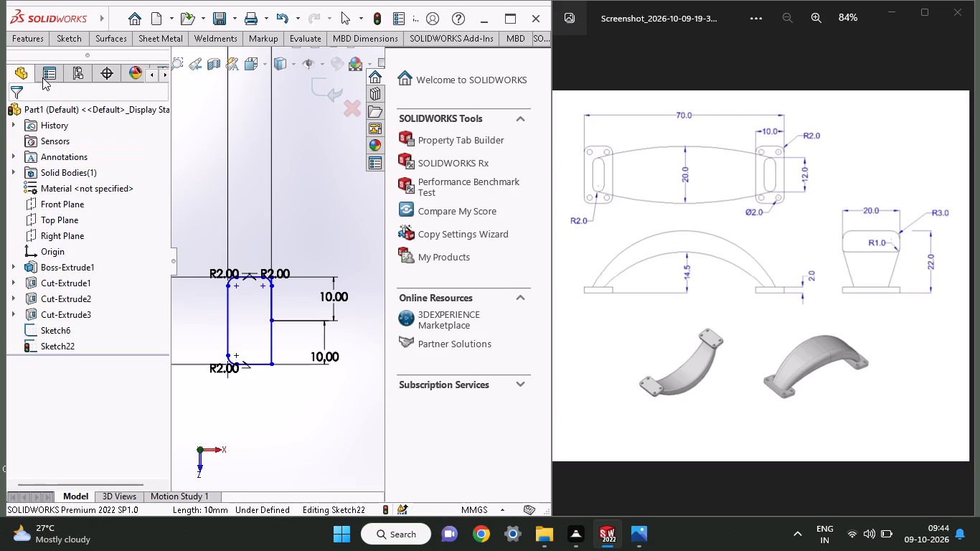
Add a 2 mm sketch fillet to the second plate's remaining lower outer corner.
left_click(70, 41)
left_click(156, 83)
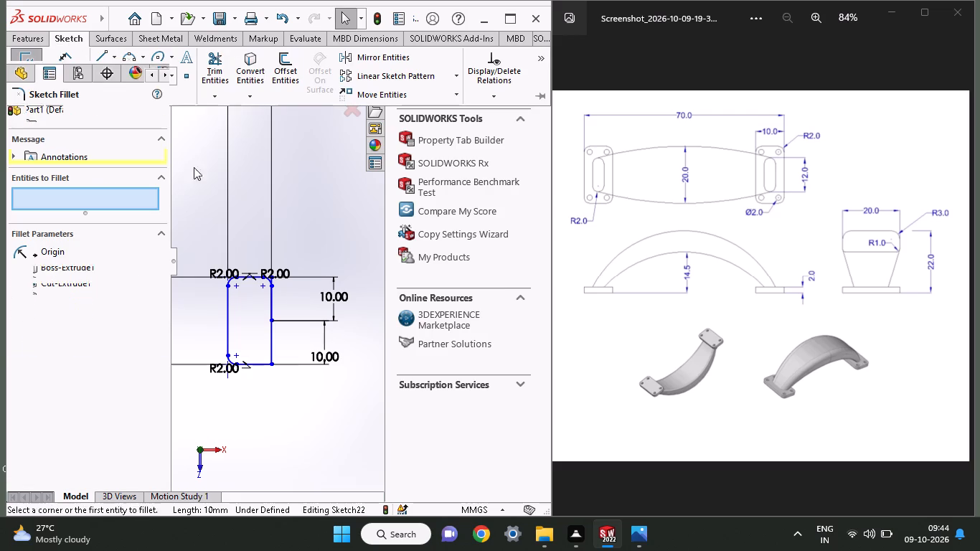
left_click(270, 363)
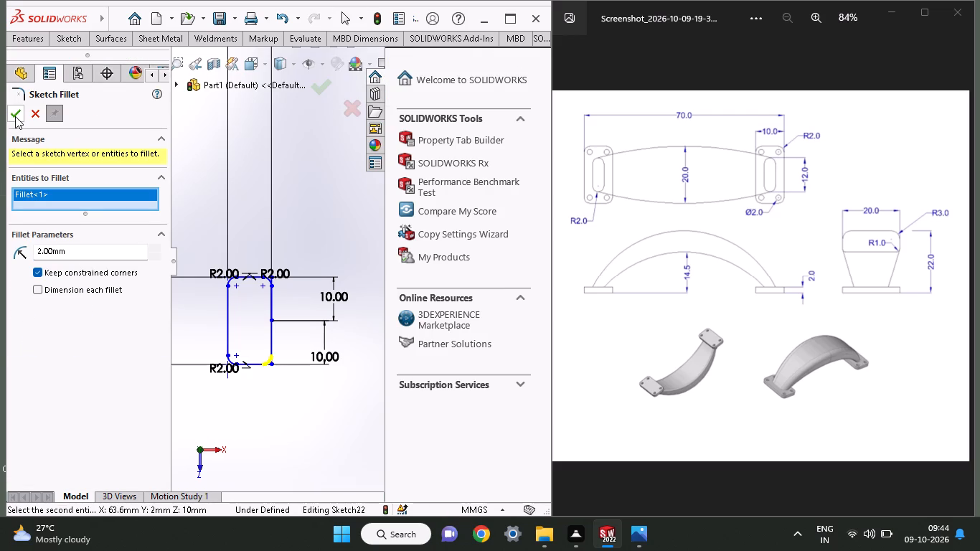
left_click(15, 116)
left_click(15, 112)
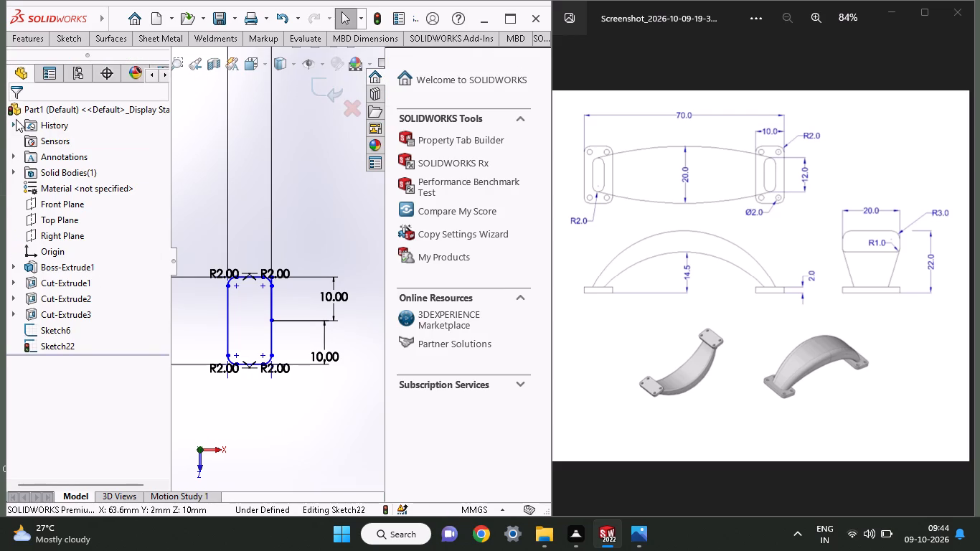
Extrude the second plate's rounded region as a blind boss 2 mm deep in the reversed direction.
left_click(42, 40)
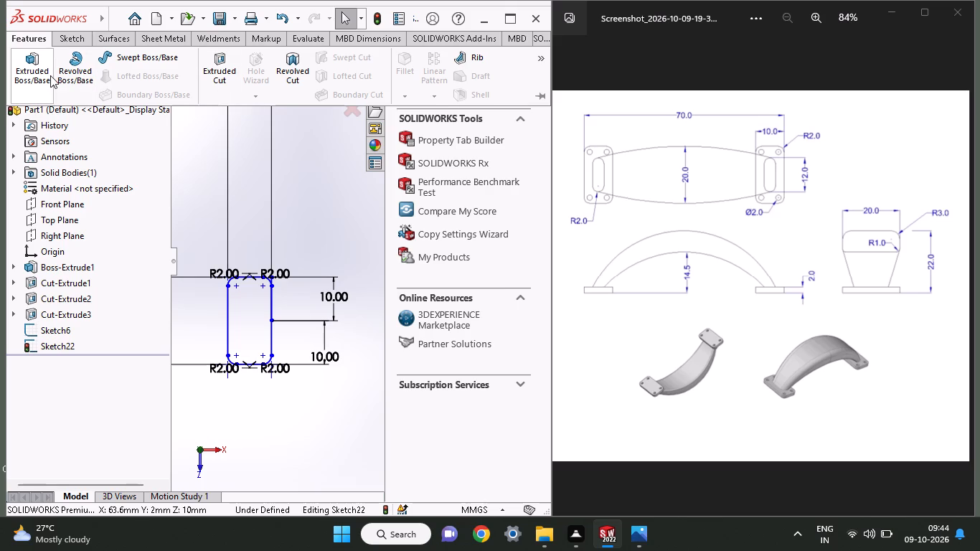
left_click(50, 75)
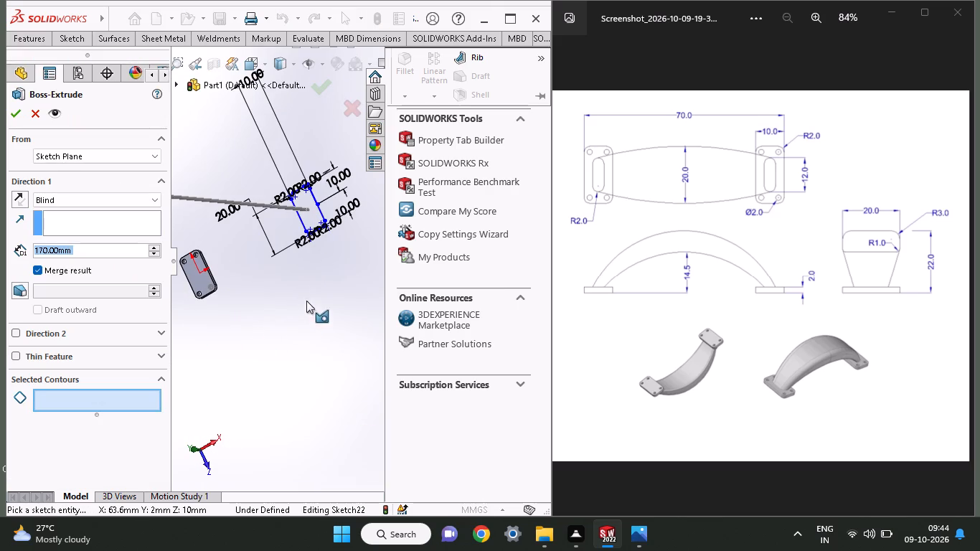
left_click(316, 218)
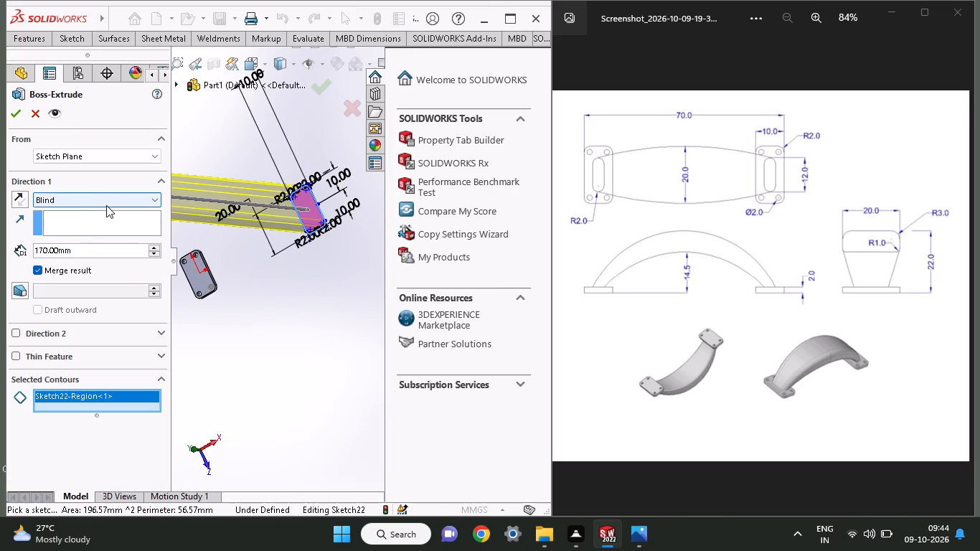
left_click(12, 196)
left_click_drag(72, 254, 0, 250)
key("2")
key("Return")
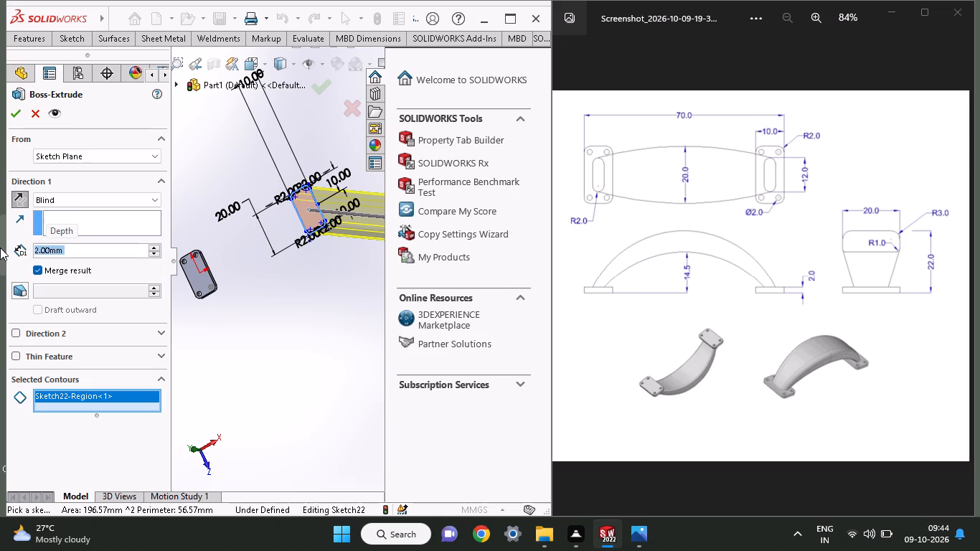
middle_click_drag(258, 305, 242, 229)
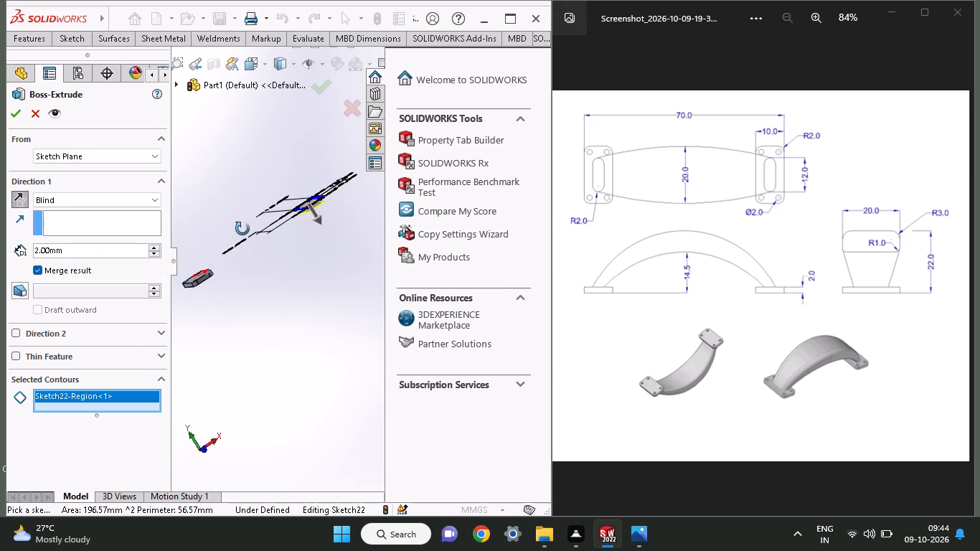
middle_click_drag(242, 229, 227, 228)
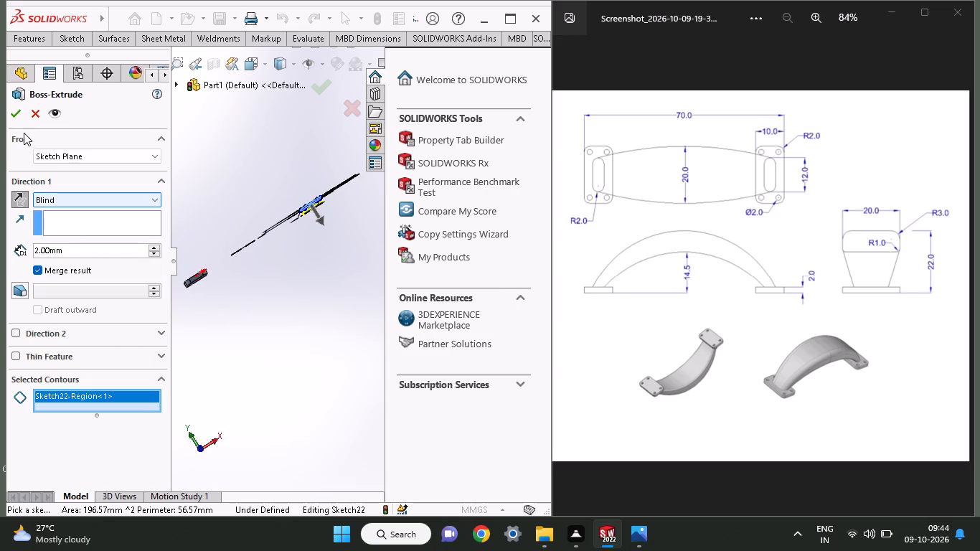
left_click(13, 112)
Sketch a circle about 2.4 mm in diameter at the first plate's remaining lower inner corner, centred on the existing hole outline.
middle_click_drag(291, 275, 287, 275)
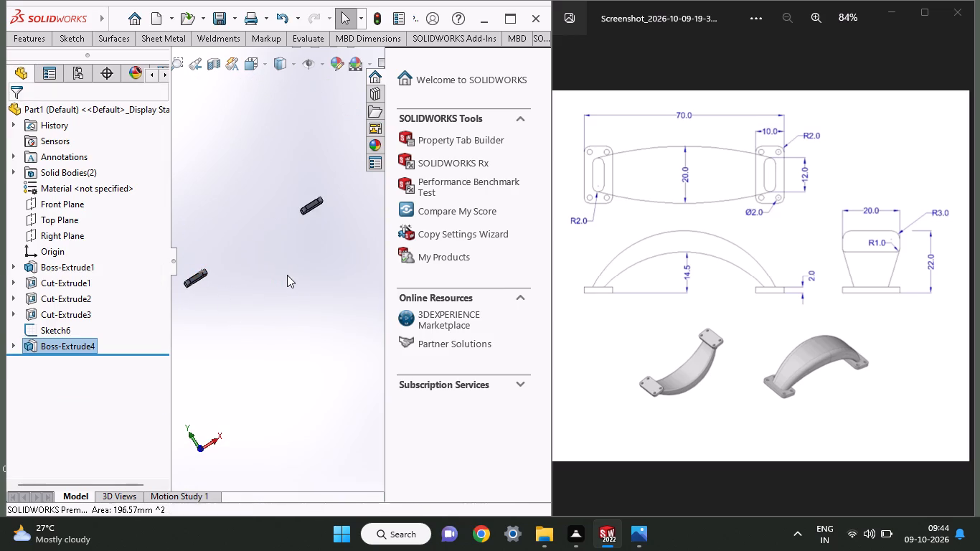
middle_click_drag(287, 275, 302, 272)
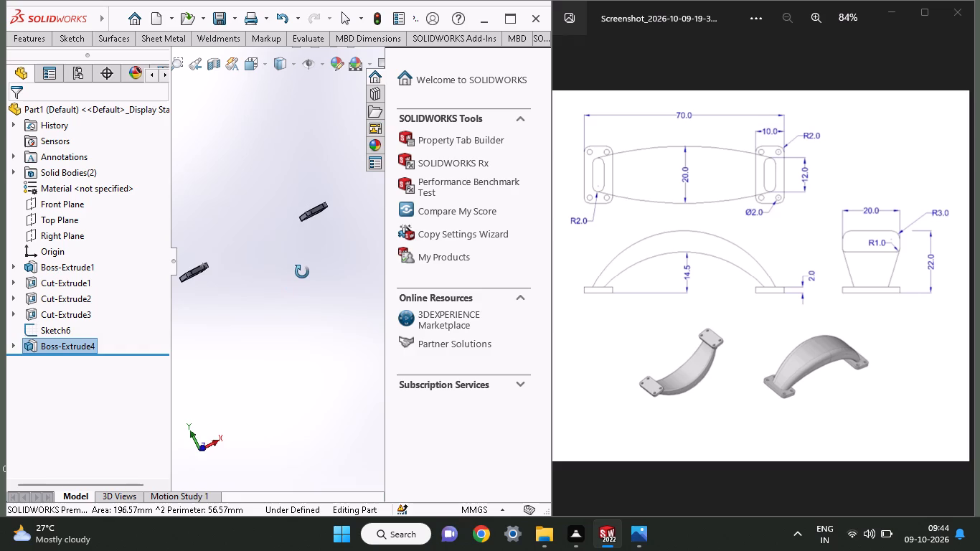
middle_click_drag(302, 272, 316, 386)
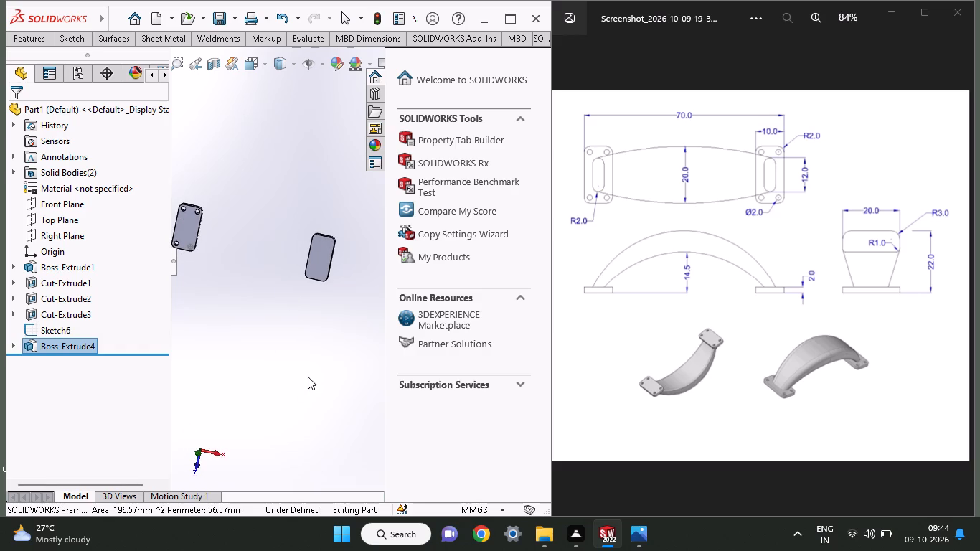
scroll(201, 248, "up", 1)
scroll(201, 248, "down", 1)
scroll(201, 248, "up", 1)
scroll(201, 248, "down", 1)
scroll(201, 248, "up", 1)
scroll(201, 248, "down", 1)
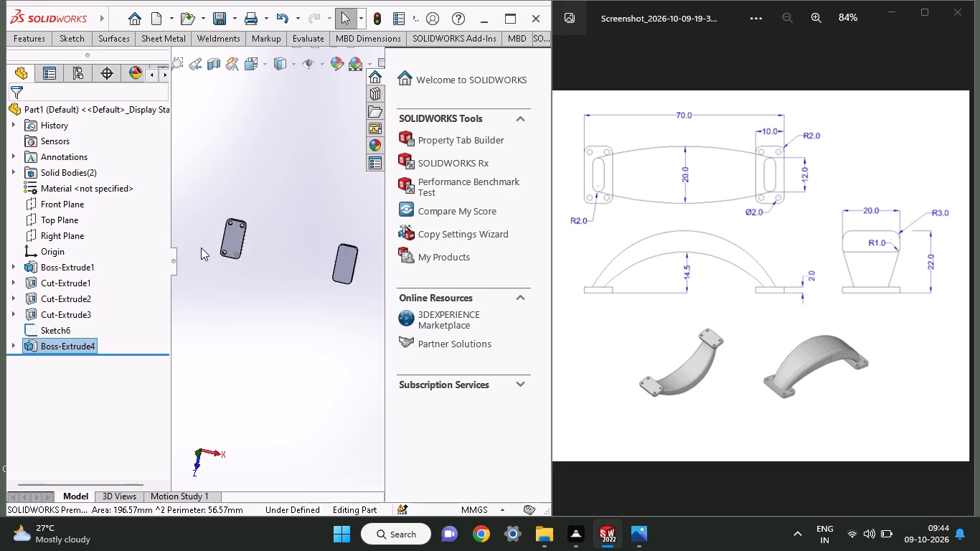
scroll(201, 248, "up", 1)
scroll(201, 248, "down", 1)
scroll(253, 258, "down", 9, "ctrl")
scroll(206, 260, "up", 2, "ctrl")
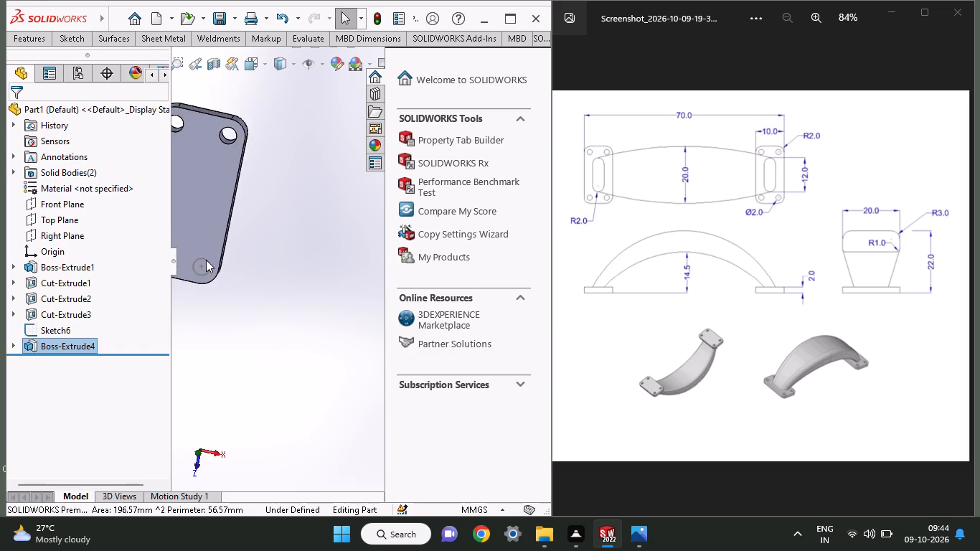
scroll(206, 260, "up", 1, "ctrl")
scroll(206, 260, "down", 5, "ctrl")
left_click(70, 36)
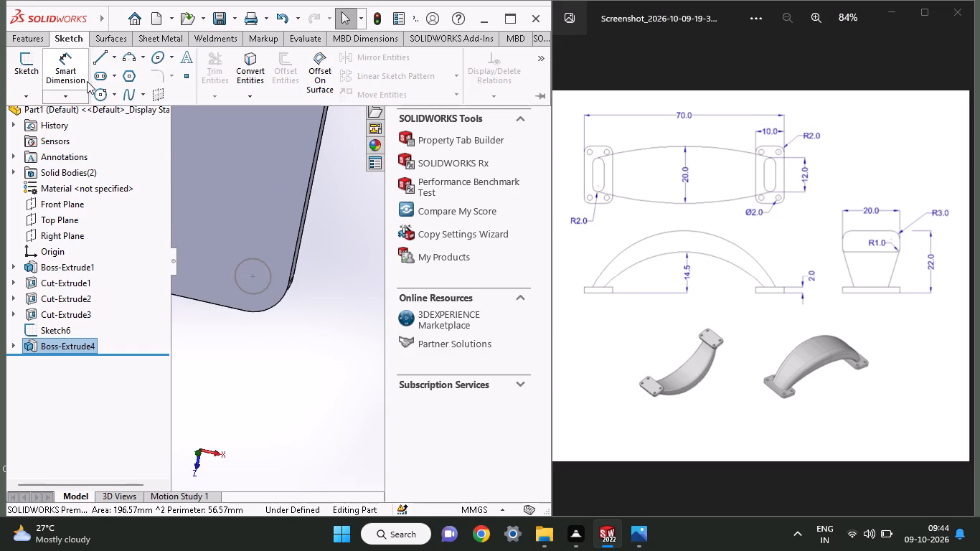
left_click(98, 95)
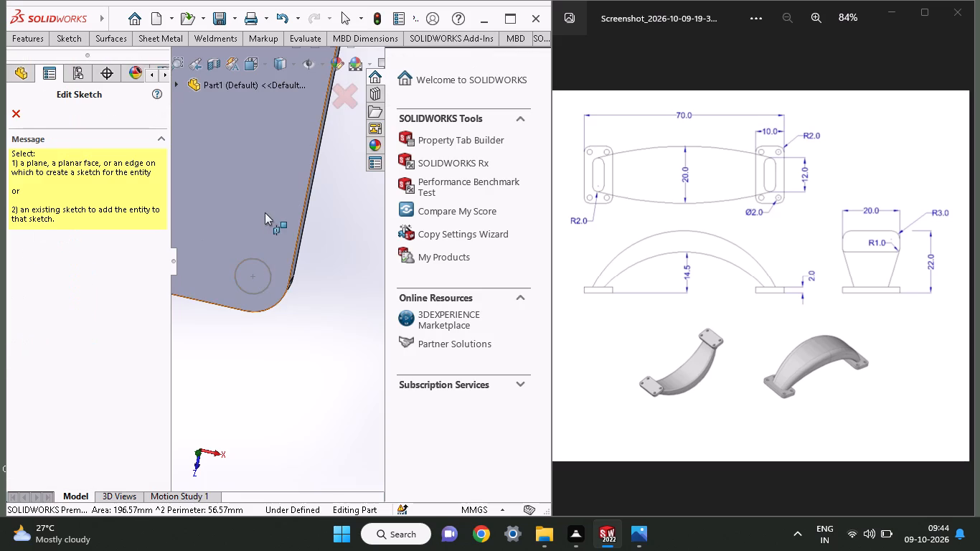
left_click(265, 217)
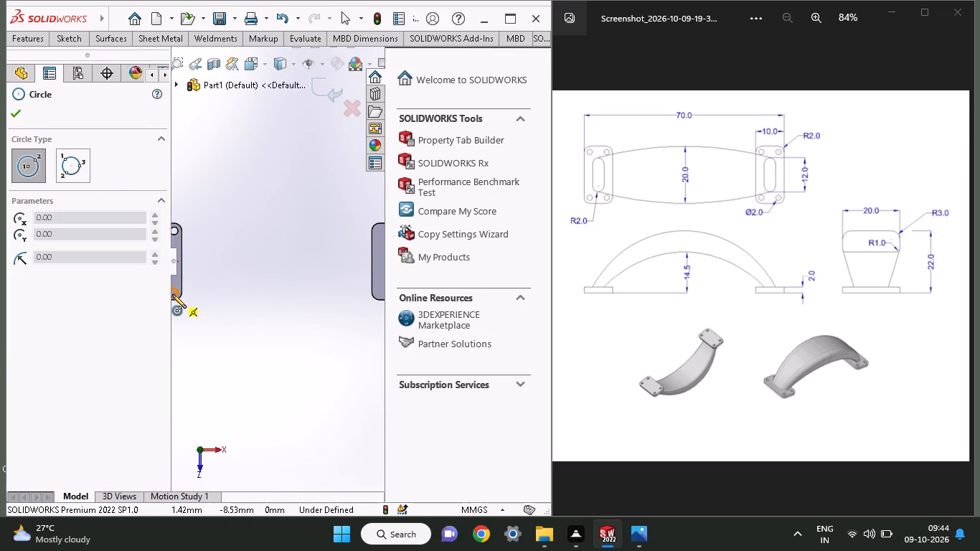
scroll(172, 294, "up", 4, "ctrl")
scroll(268, 274, "down", 5, "ctrl")
scroll(172, 268, "down", 1, "ctrl")
scroll(172, 268, "up", 4, "ctrl")
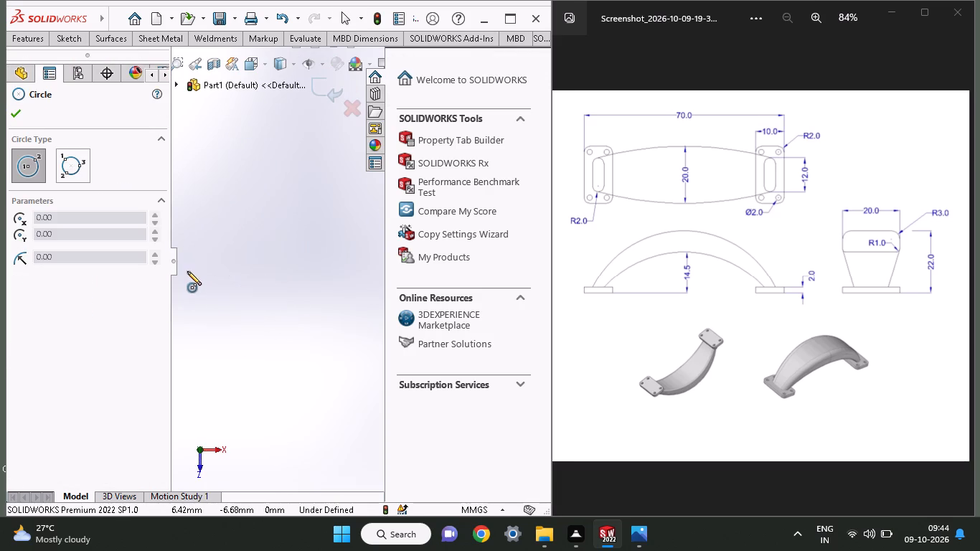
scroll(187, 271, "up", 3, "ctrl")
scroll(242, 265, "down", 8, "ctrl")
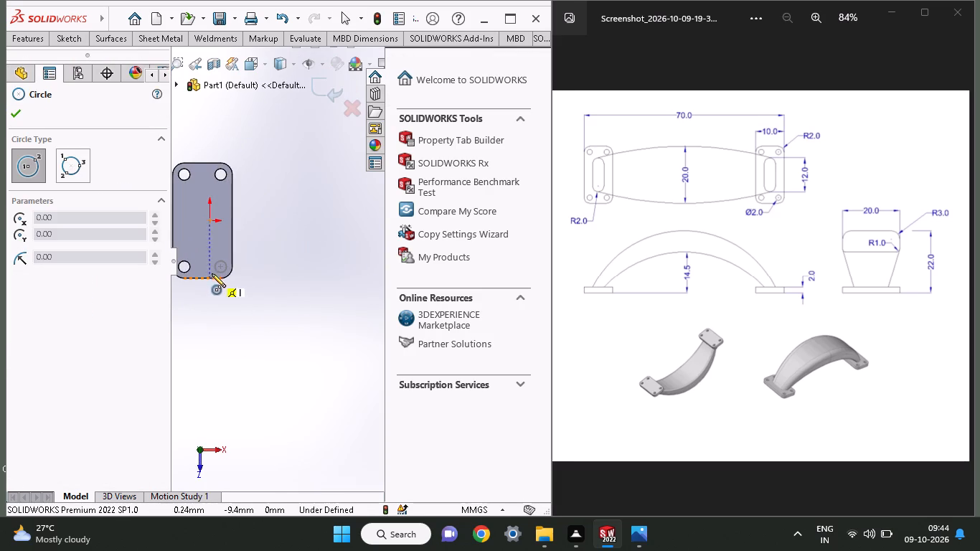
scroll(212, 273, "down", 5, "ctrl")
left_click(265, 258)
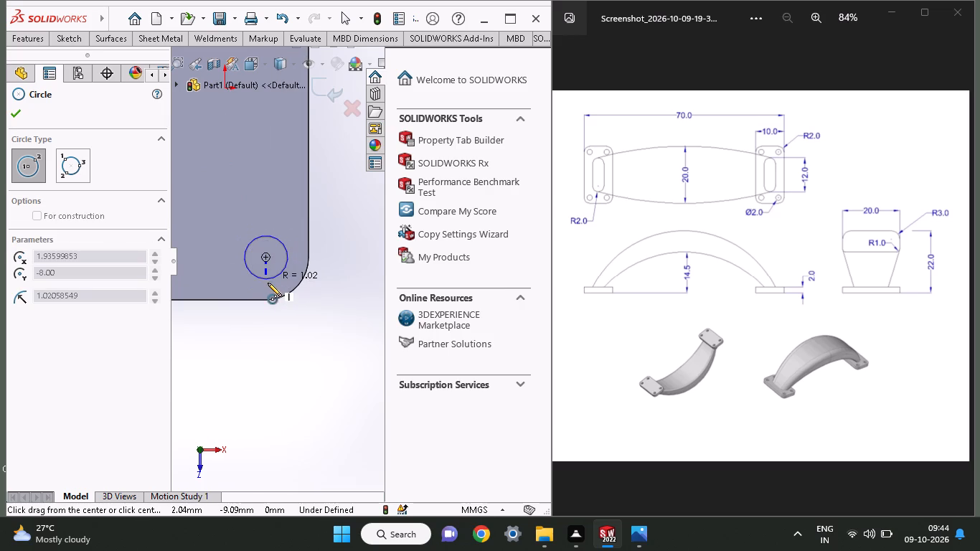
left_click(268, 283)
Dimension the new corner circle's diameter to 2 mm.
left_click(67, 39)
left_click(67, 60)
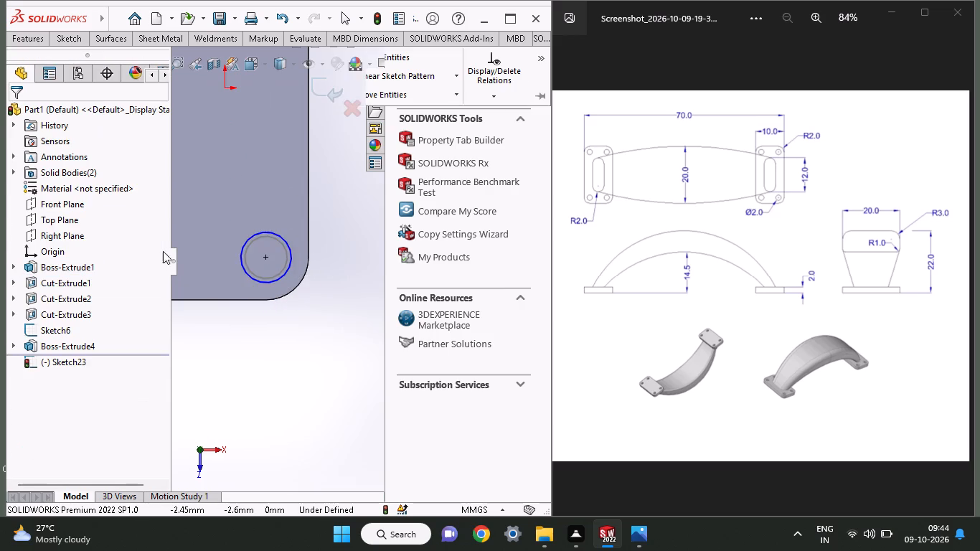
left_click(248, 275)
left_click_drag(263, 334, 276, 362)
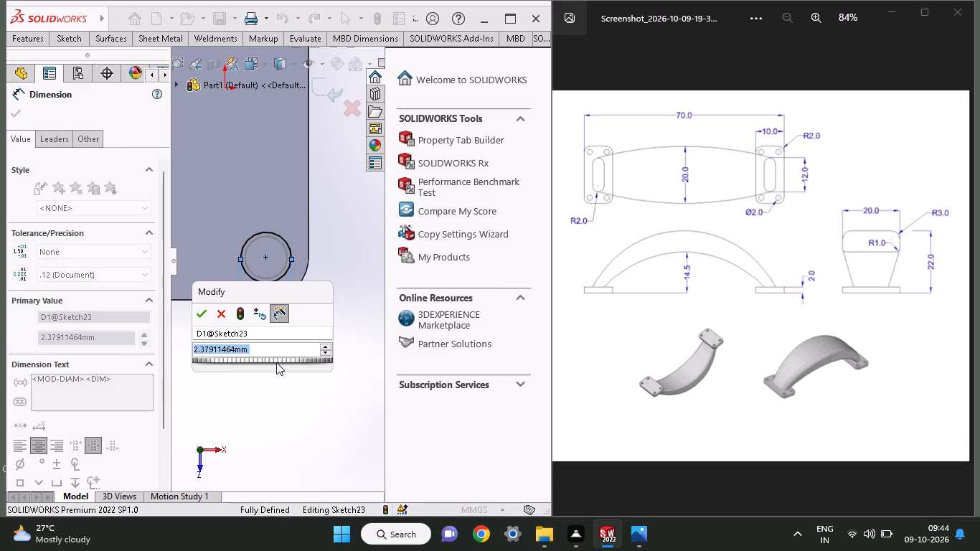
key("2")
key("Return")
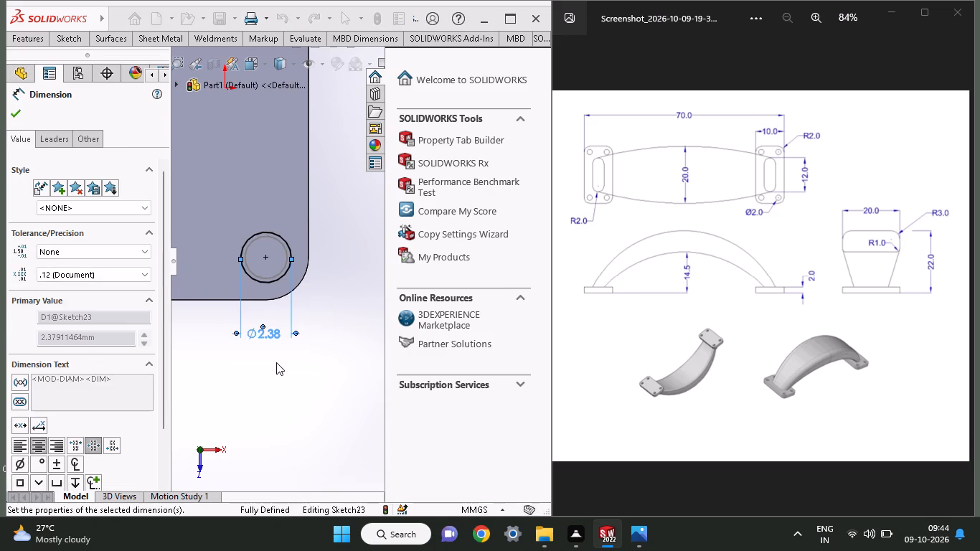
Extrude-cut the corner circle through the first plate, blind 4 mm in Direction 1 and 11 mm in Direction 2.
left_click(37, 42)
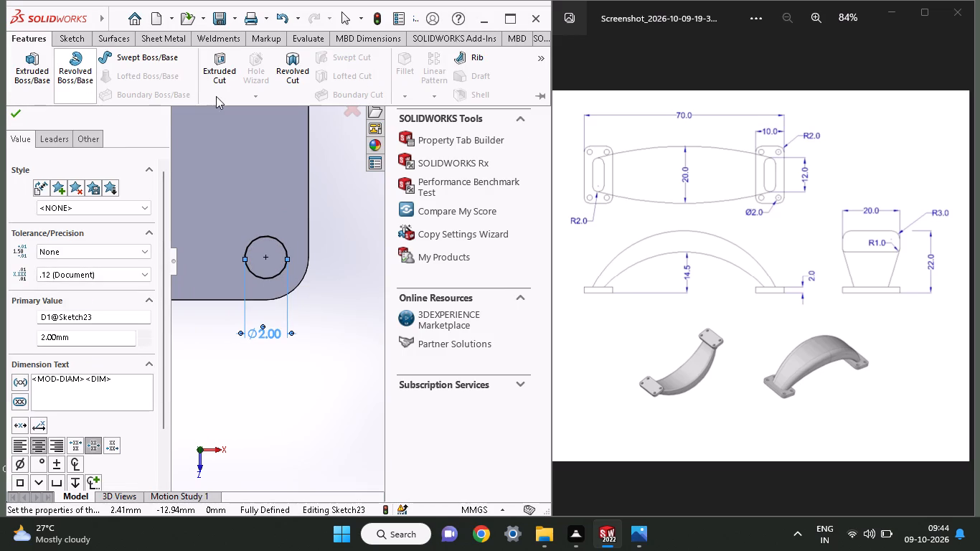
left_click(217, 96)
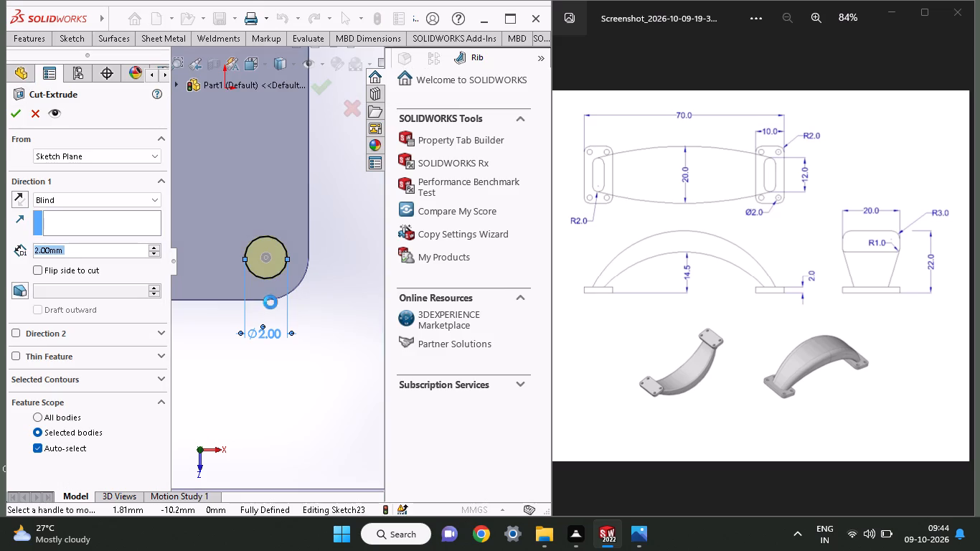
middle_click_drag(270, 302, 251, 252)
left_click_drag(278, 314, 293, 343)
left_click_drag(218, 100, 212, 92)
left_click(9, 120)
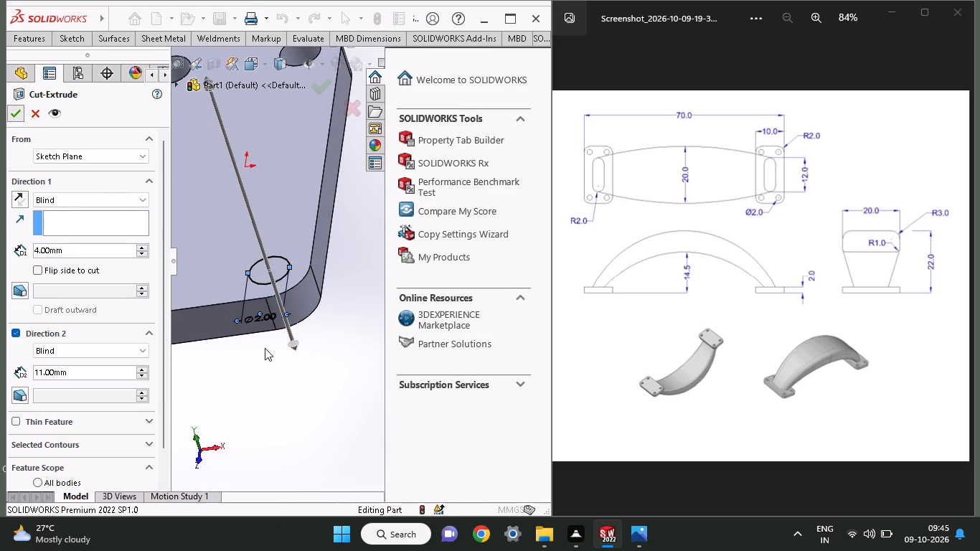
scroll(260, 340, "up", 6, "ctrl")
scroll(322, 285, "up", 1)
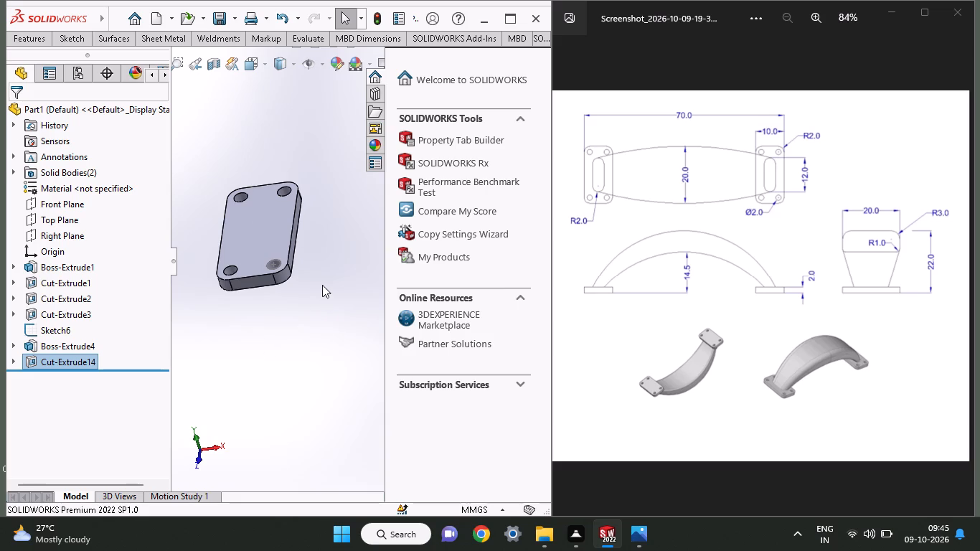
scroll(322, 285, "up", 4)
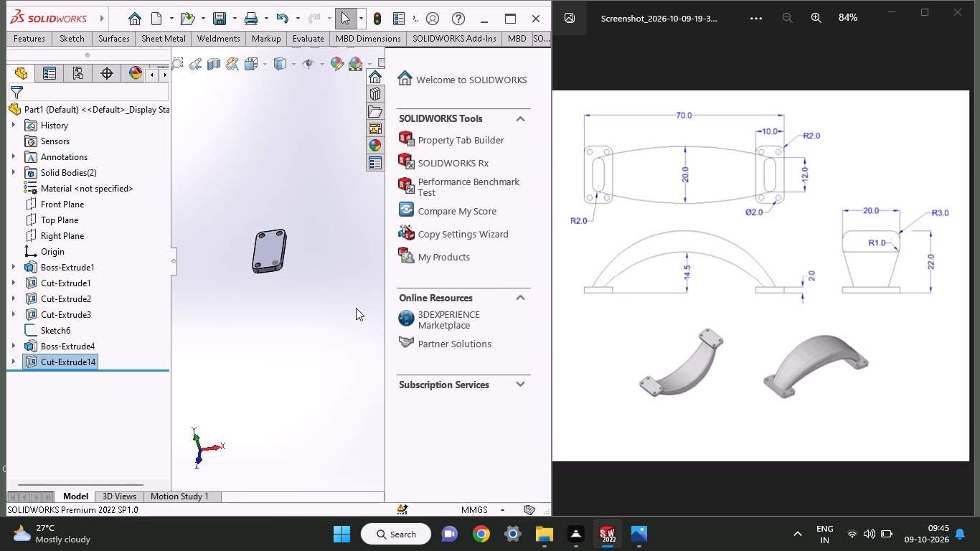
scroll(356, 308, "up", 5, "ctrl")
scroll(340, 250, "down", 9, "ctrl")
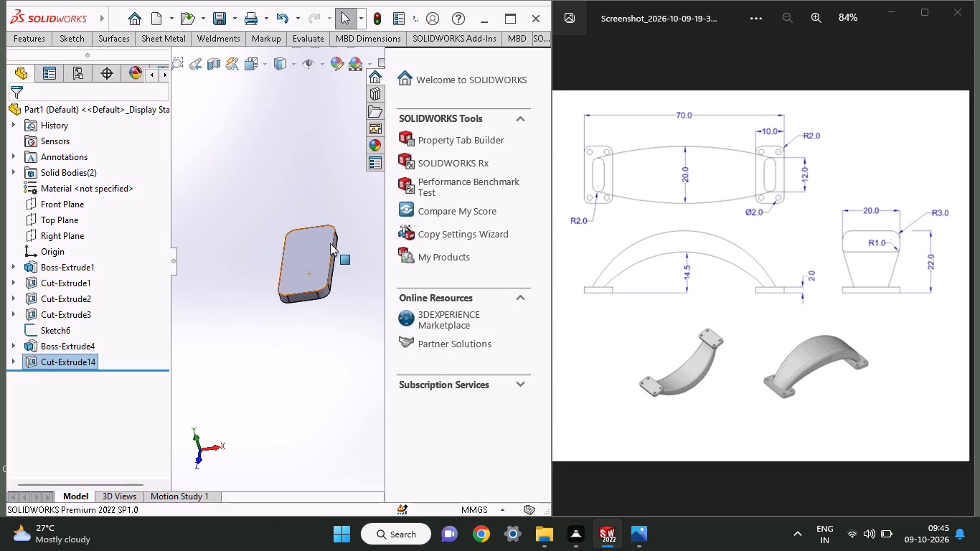
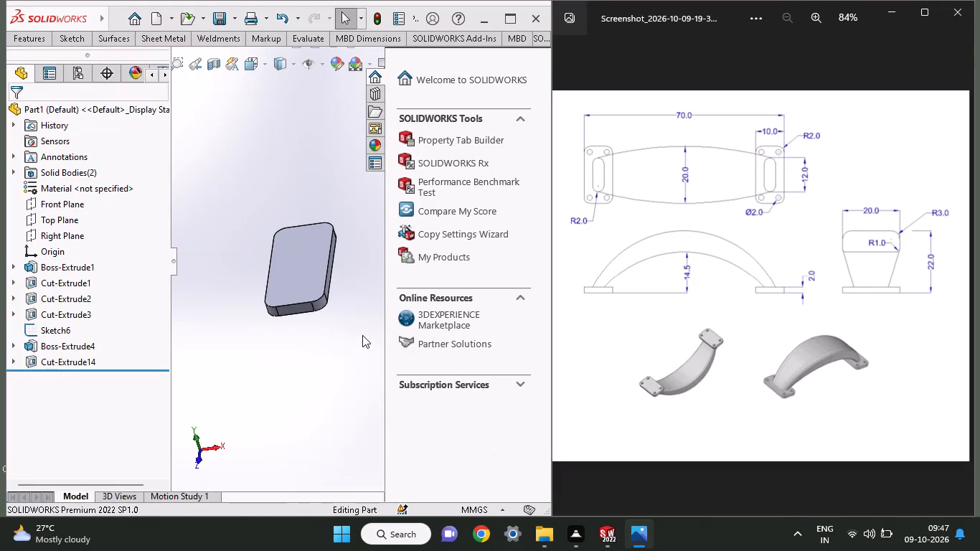
On the second plate's top face, sketch a circle about 2.2 mm in diameter concentric with the upper inner corner's rounding.
scroll(344, 311, "up", 10, "ctrl")
scroll(252, 283, "down", 3, "ctrl")
middle_click_drag(252, 273, 249, 240)
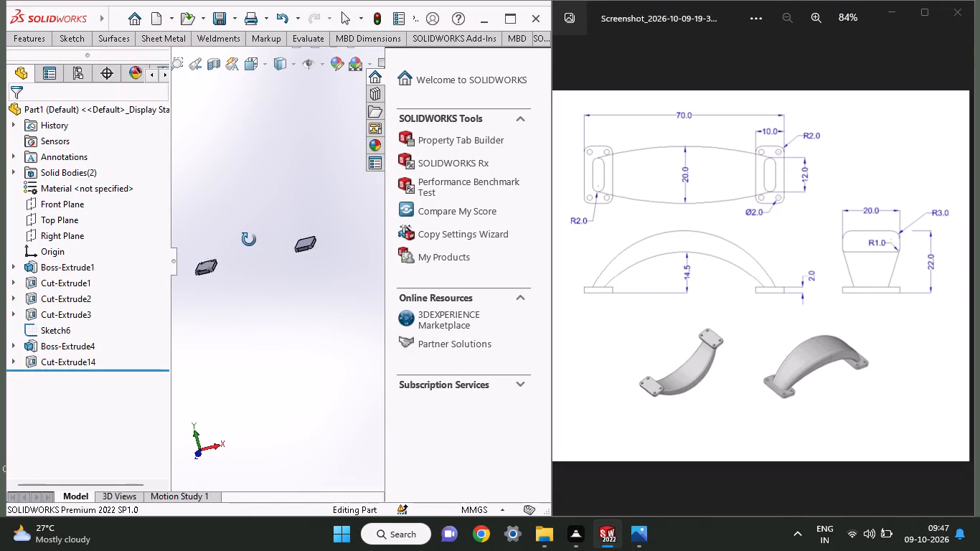
middle_click_drag(249, 240, 249, 296)
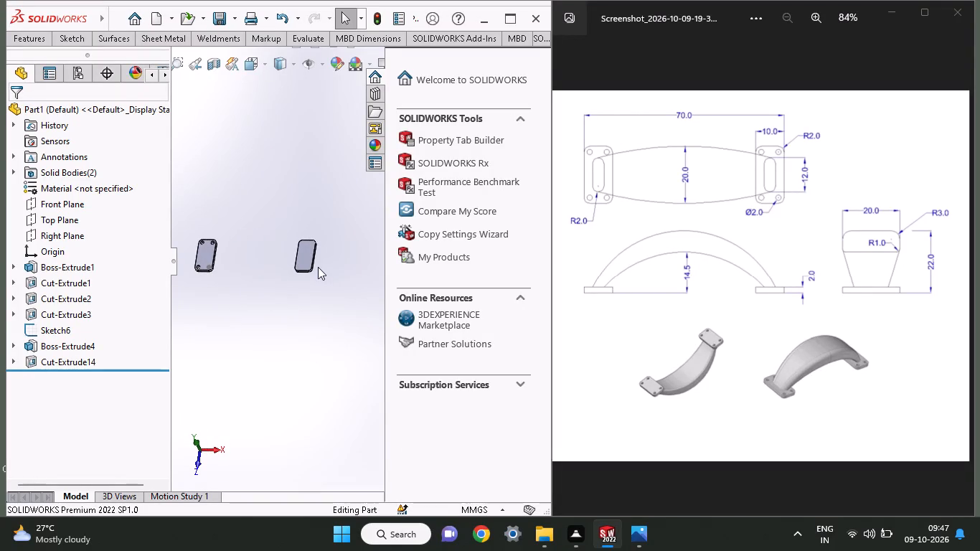
scroll(209, 258, "up", 4, "ctrl")
scroll(222, 263, "down", 6, "ctrl")
scroll(329, 266, "down", 6, "ctrl")
scroll(260, 255, "up", 4, "ctrl")
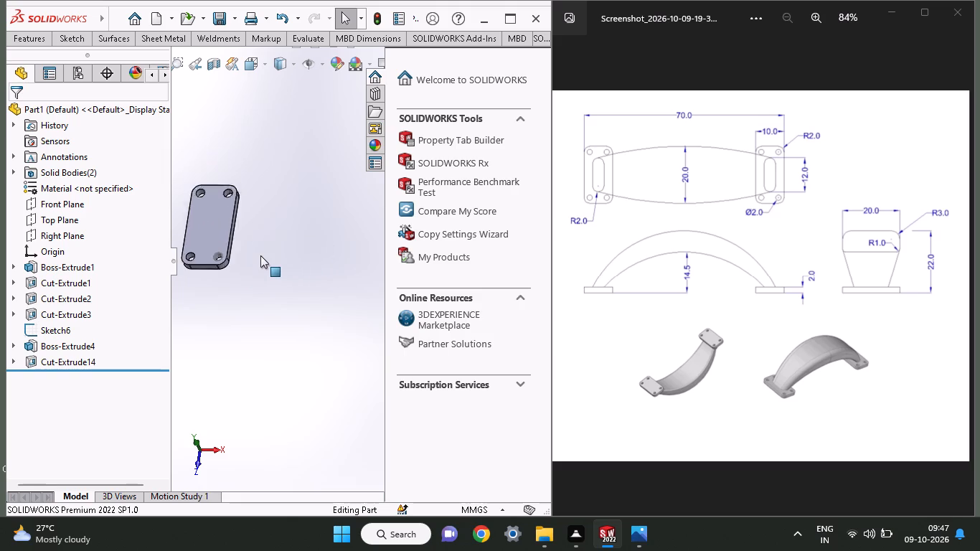
scroll(260, 255, "up", 6, "ctrl")
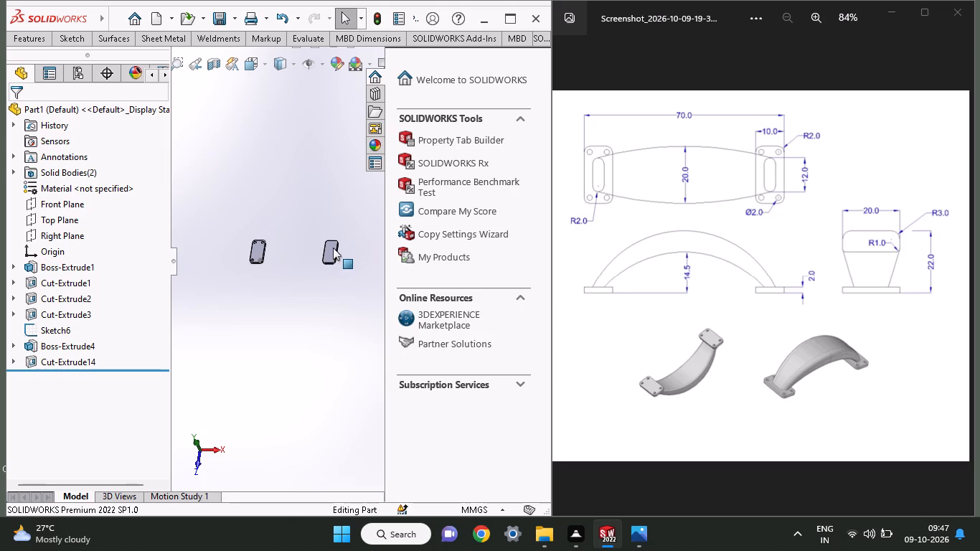
left_click(333, 248)
left_click(397, 211)
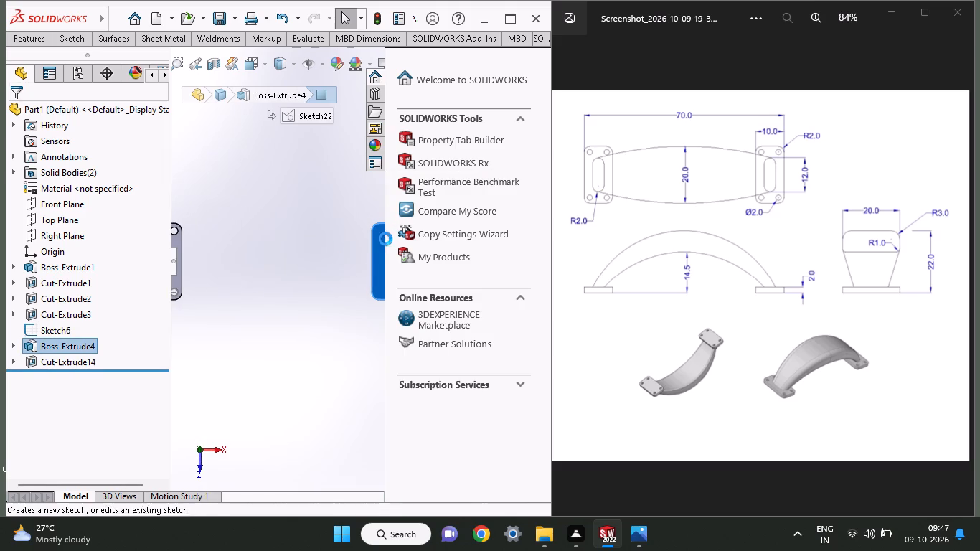
scroll(358, 266, "up", 2, "ctrl")
scroll(358, 266, "down", 7, "ctrl")
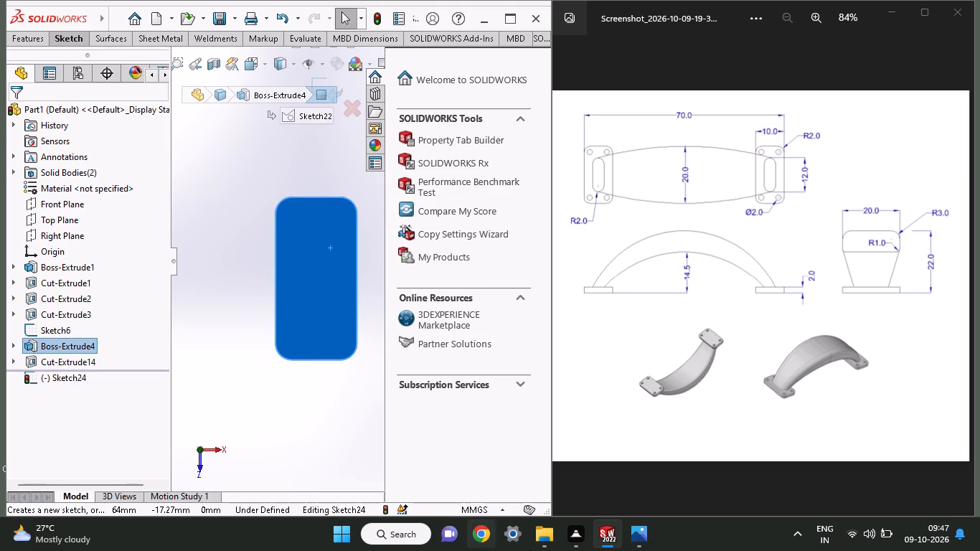
left_click(69, 30)
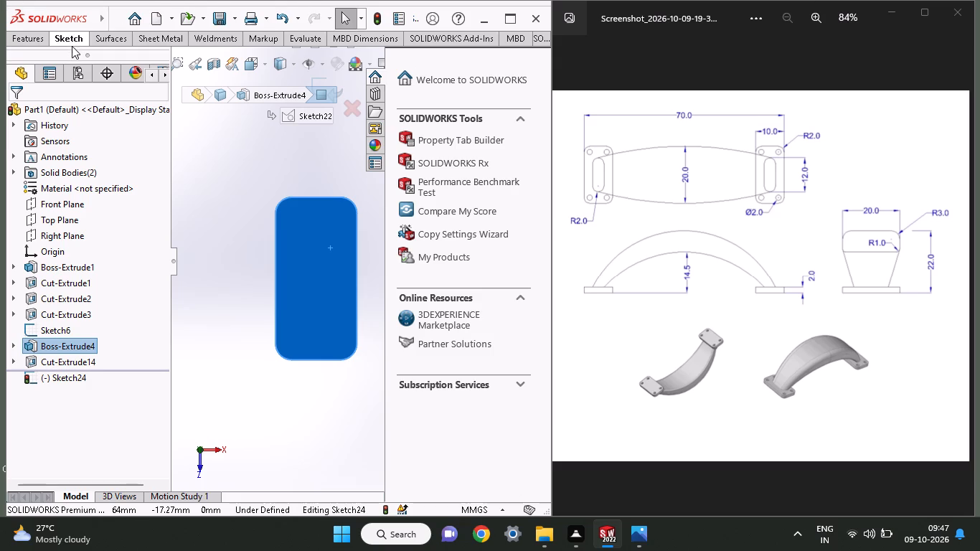
left_click(72, 33)
left_click(100, 97)
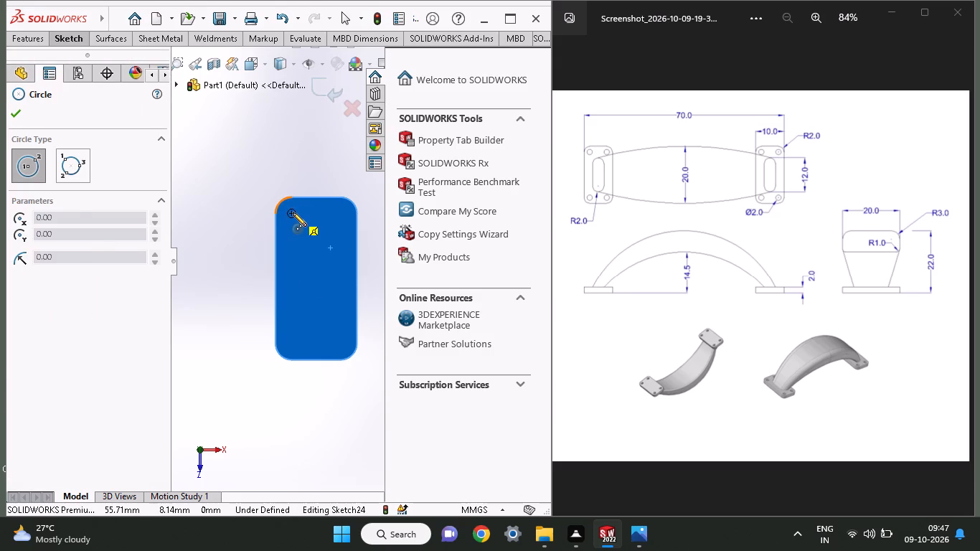
left_click(293, 212)
left_click(299, 219)
Dimension the upper inner corner circle's diameter to 2 mm.
left_click(73, 42)
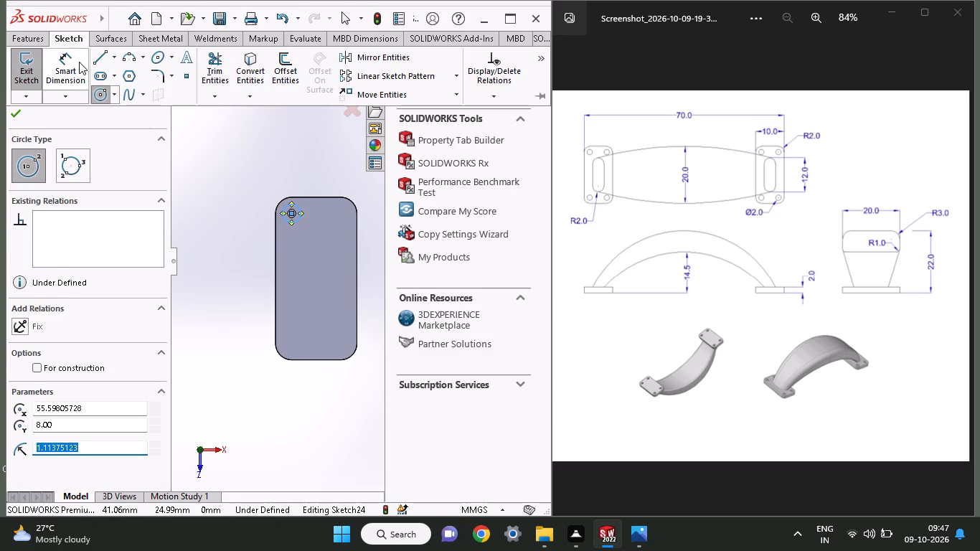
left_click(79, 62)
left_click(295, 217)
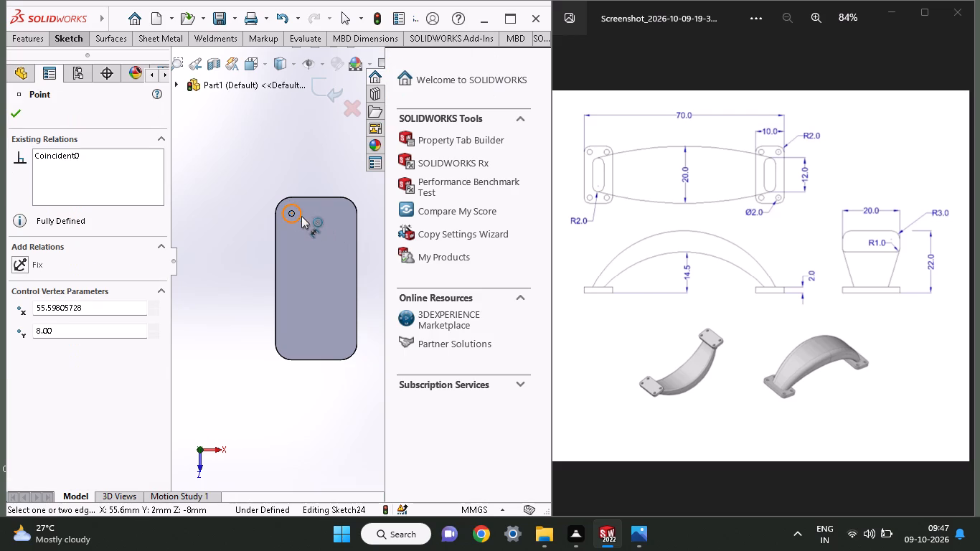
left_click(298, 215)
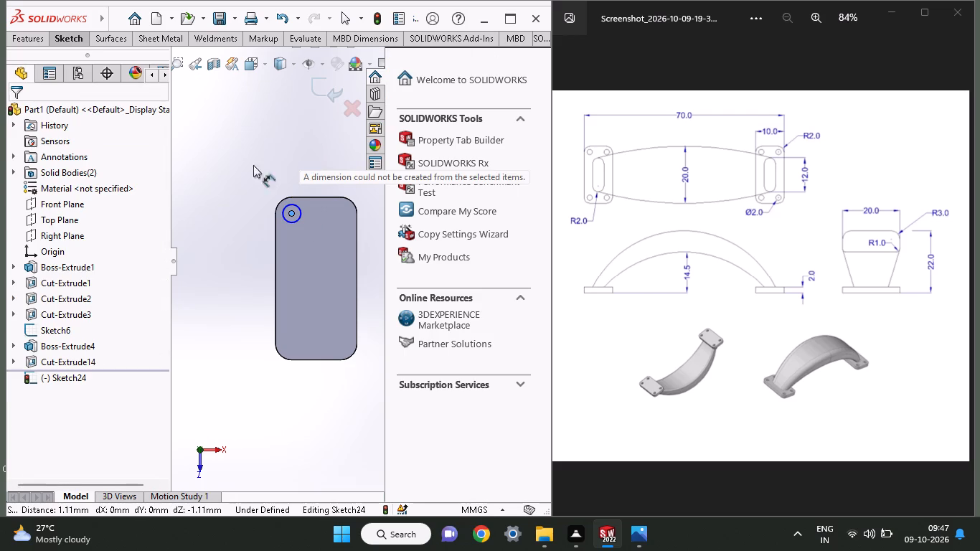
left_click(85, 39)
left_click(83, 60)
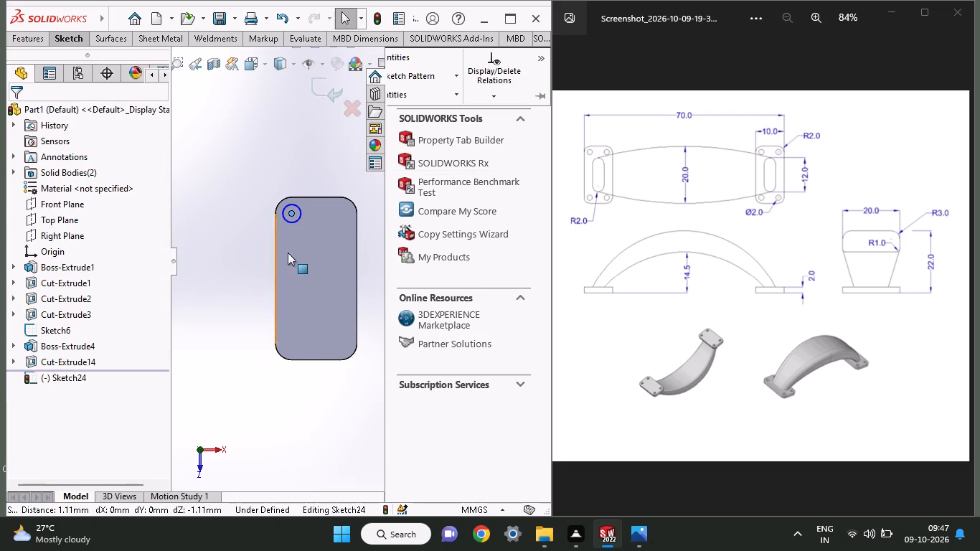
left_click(71, 30)
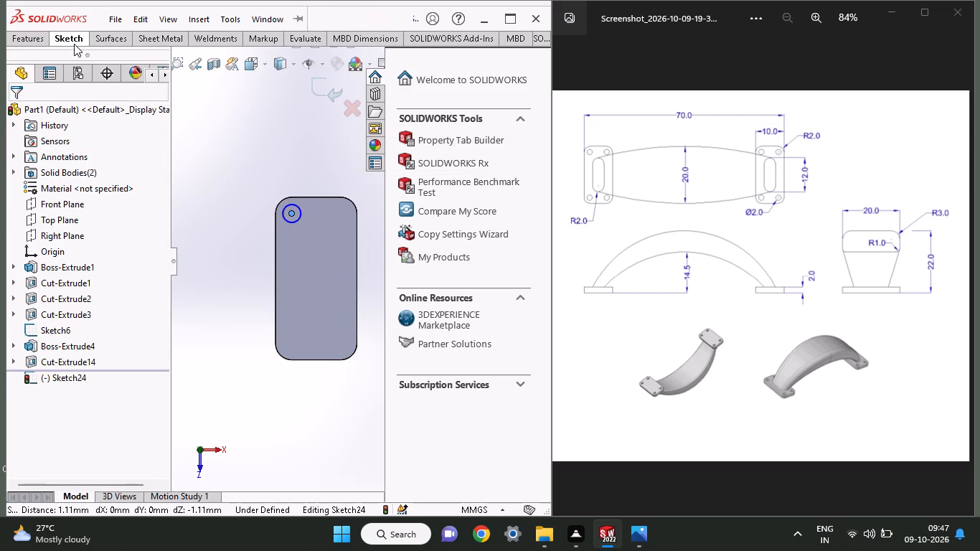
left_click(74, 44)
left_click(78, 64)
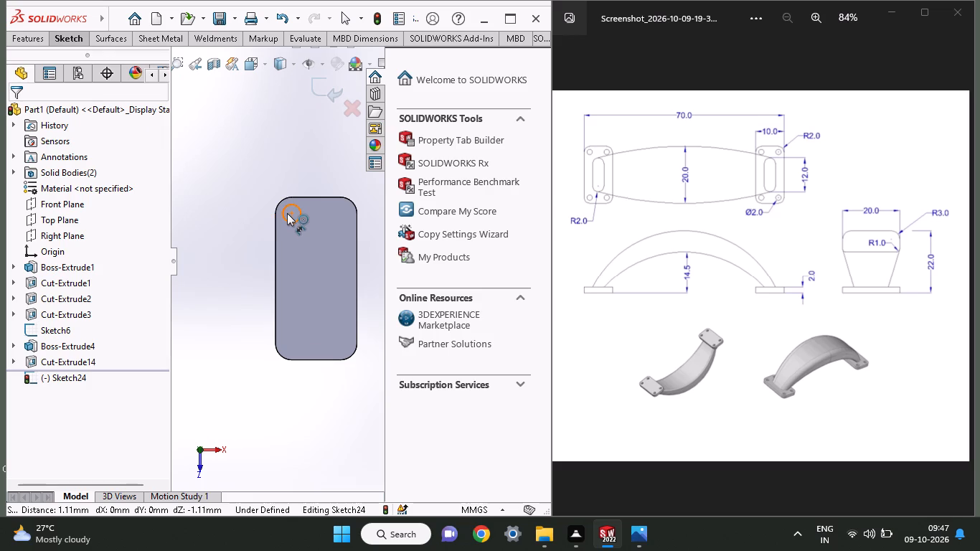
left_click(283, 222)
left_click_drag(237, 161, 246, 175)
key("2")
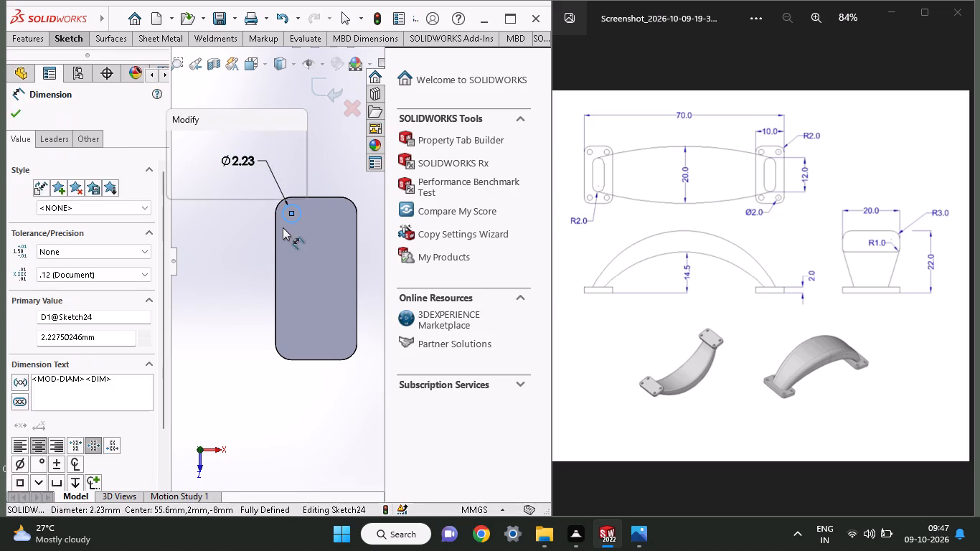
key("Return")
Extrude-cut the upper inner corner circle through the second plate, blind 4 mm in both Direction 1 and Direction 2.
left_click(28, 35)
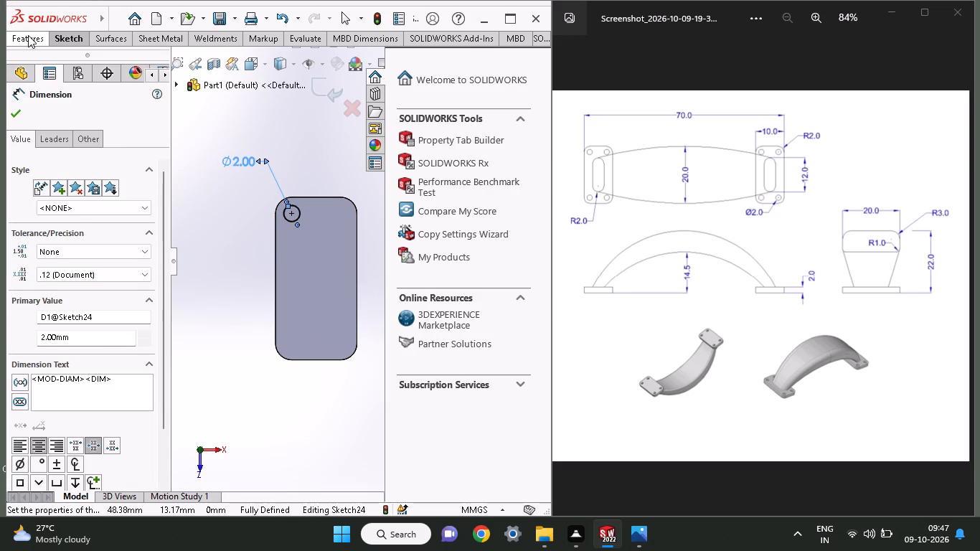
left_click(213, 66)
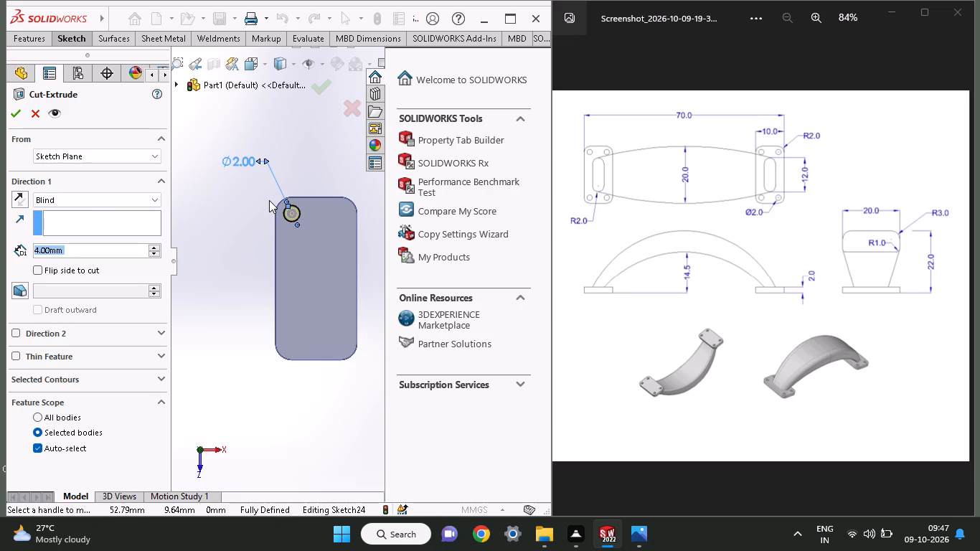
left_click(19, 327)
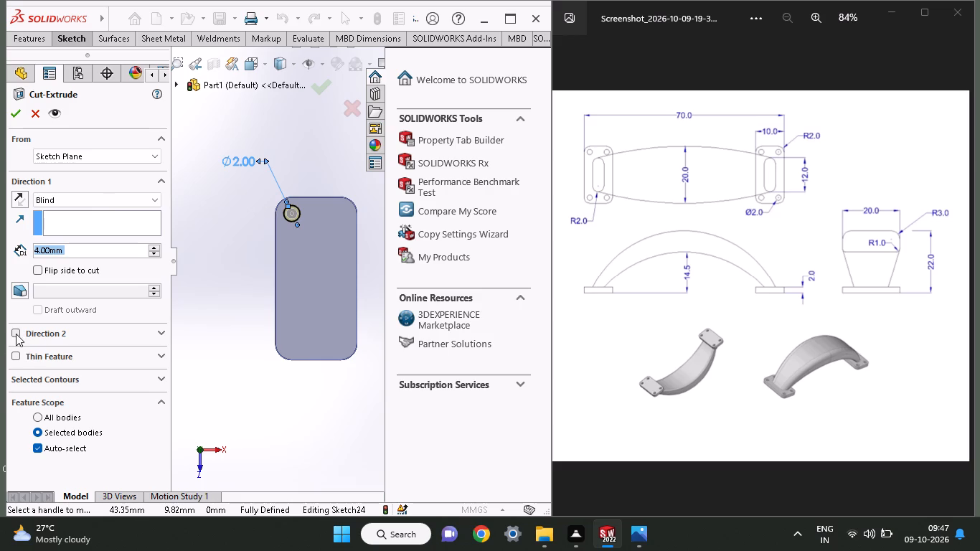
left_click(16, 334)
middle_click_drag(268, 372, 268, 286)
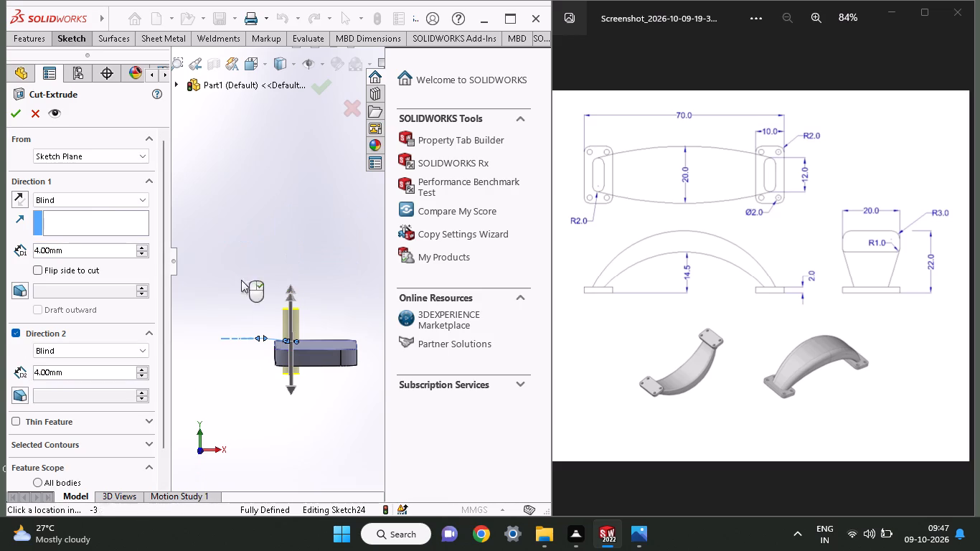
left_click(6, 113)
left_click(16, 109)
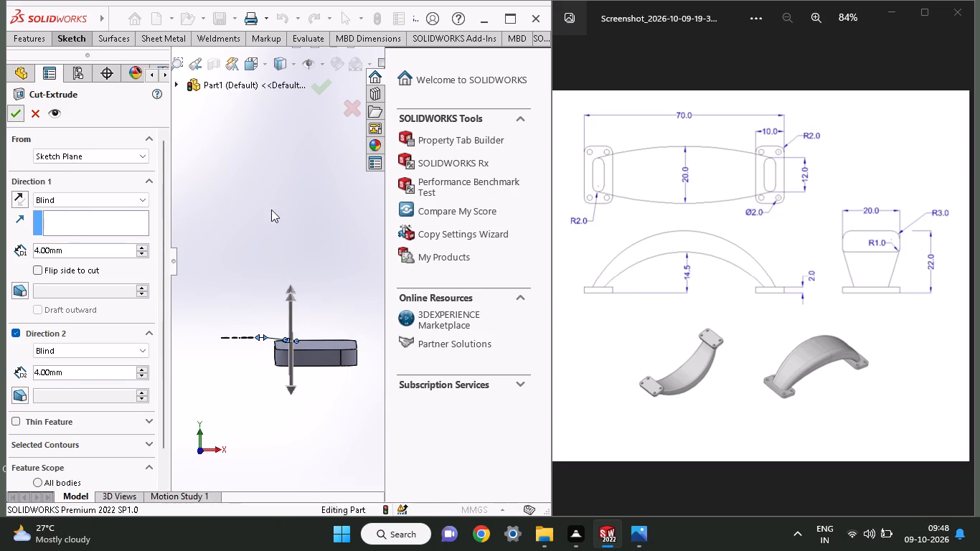
On the second plate's top face, sketch a circle about 2.2 mm in diameter concentric with the upper outer corner's rounding.
middle_click_drag(319, 247, 308, 324)
scroll(319, 248, "down", 1)
left_click(314, 349)
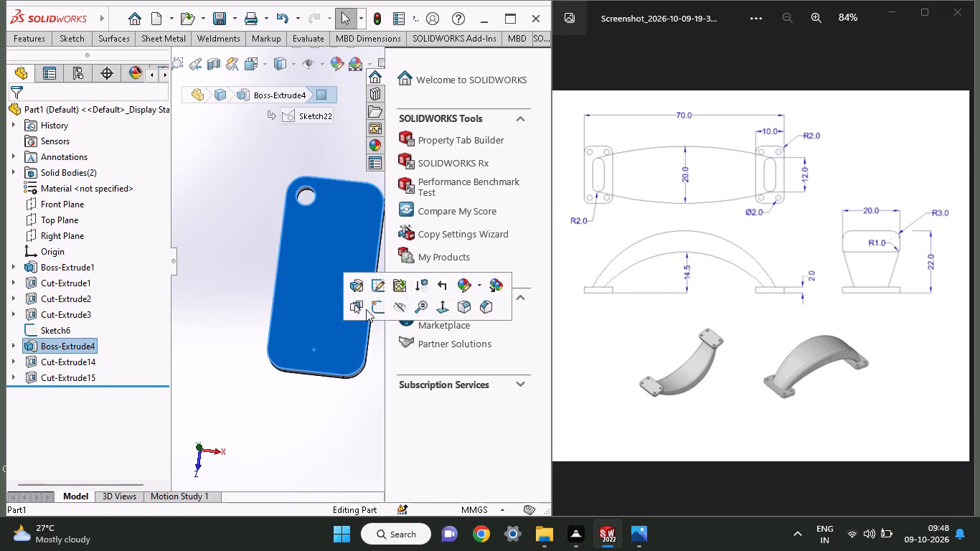
left_click(377, 308)
scroll(349, 270, "up", 1)
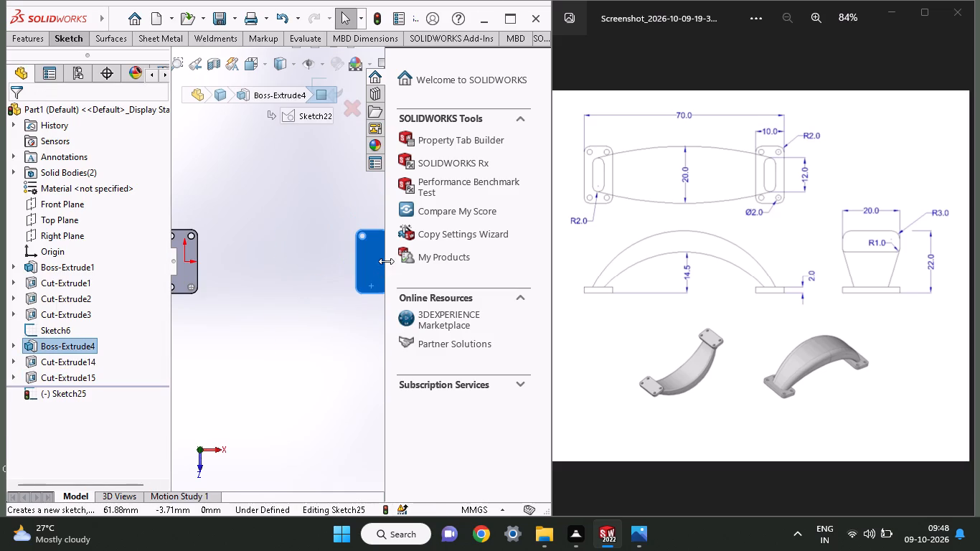
scroll(366, 270, "up", 2, "ctrl")
scroll(366, 270, "down", 6, "ctrl")
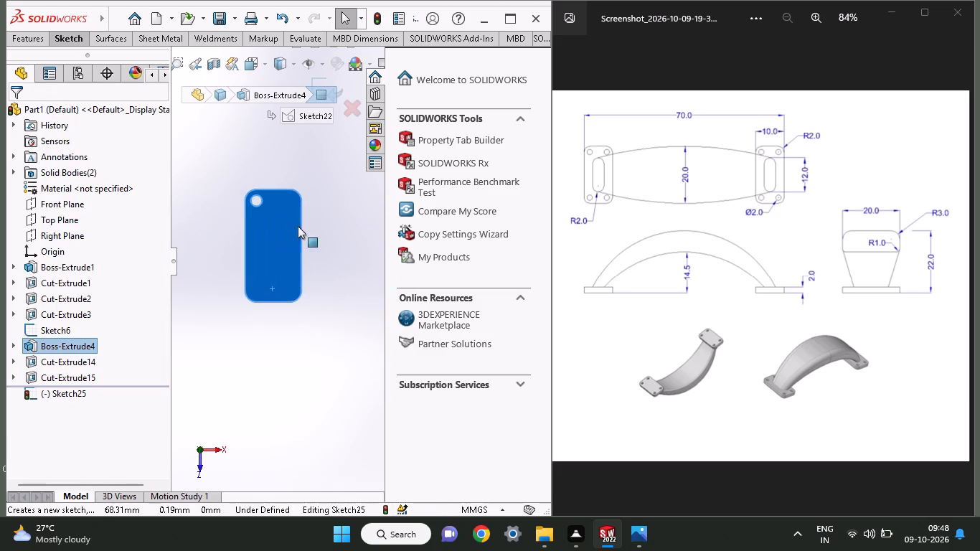
left_click(60, 32)
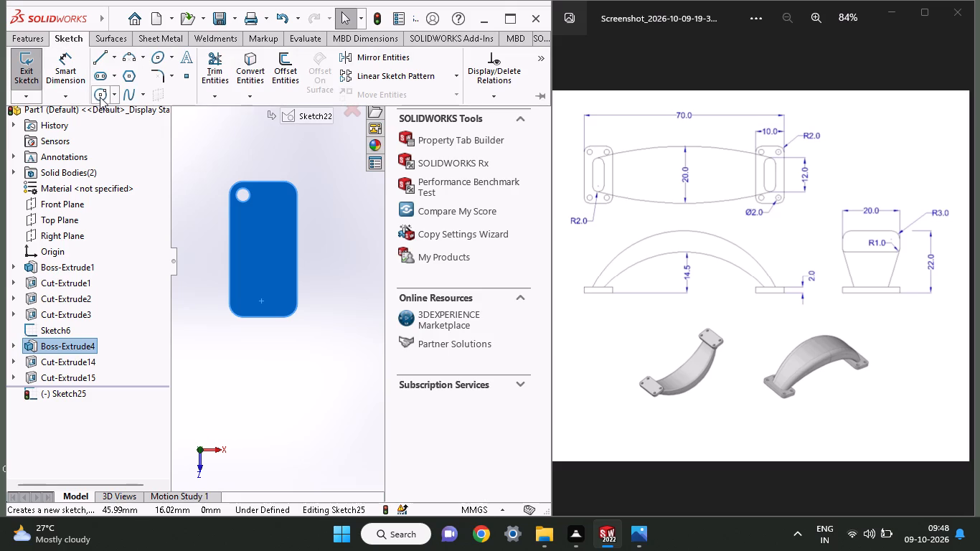
left_click(100, 97)
scroll(319, 203, "down", 1)
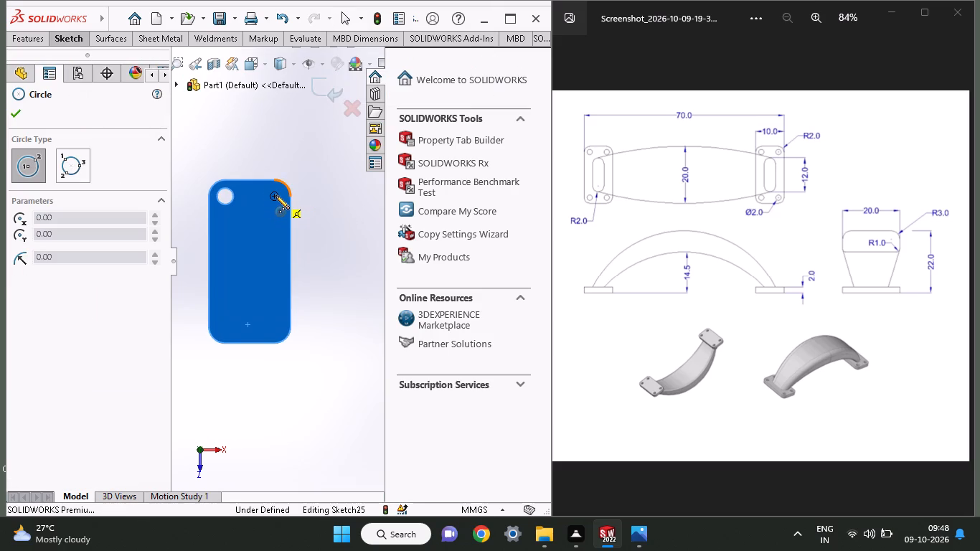
left_click(275, 195)
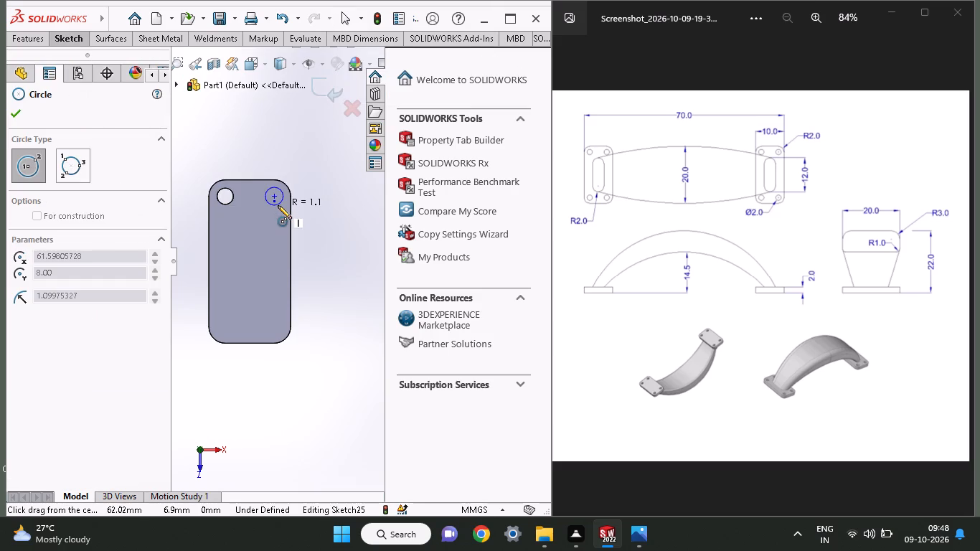
left_click(278, 205)
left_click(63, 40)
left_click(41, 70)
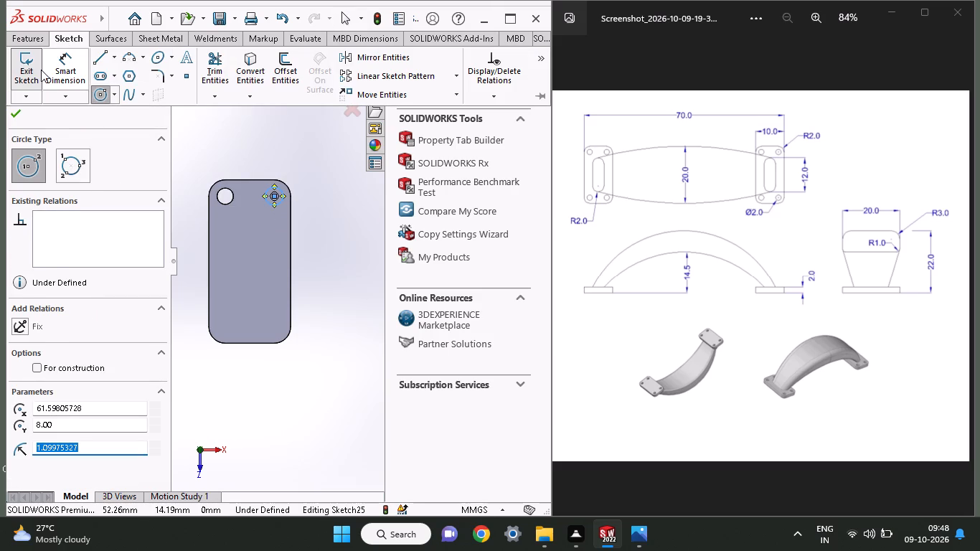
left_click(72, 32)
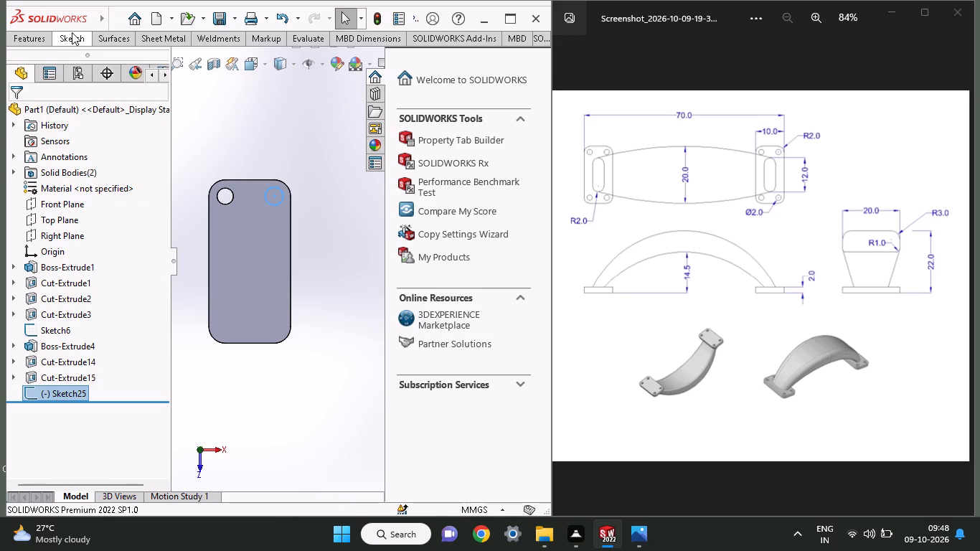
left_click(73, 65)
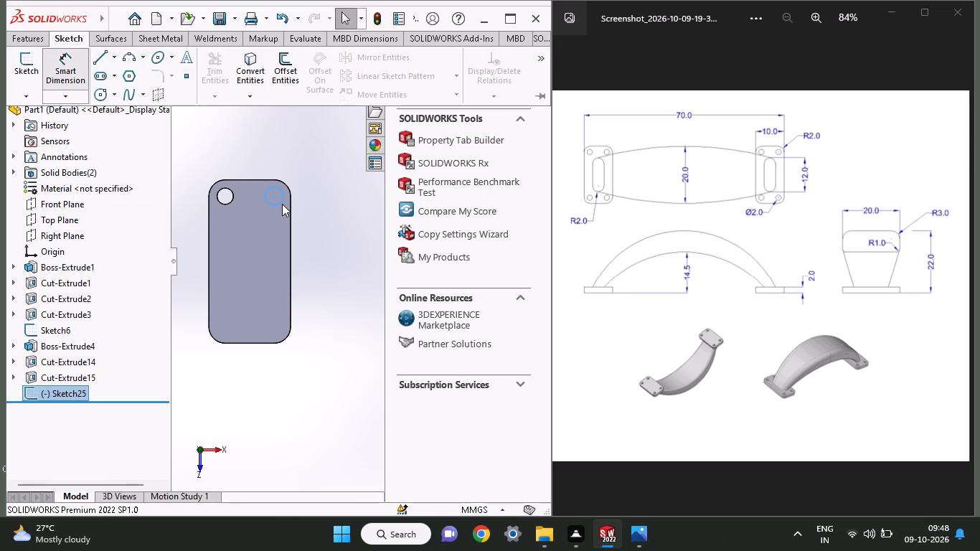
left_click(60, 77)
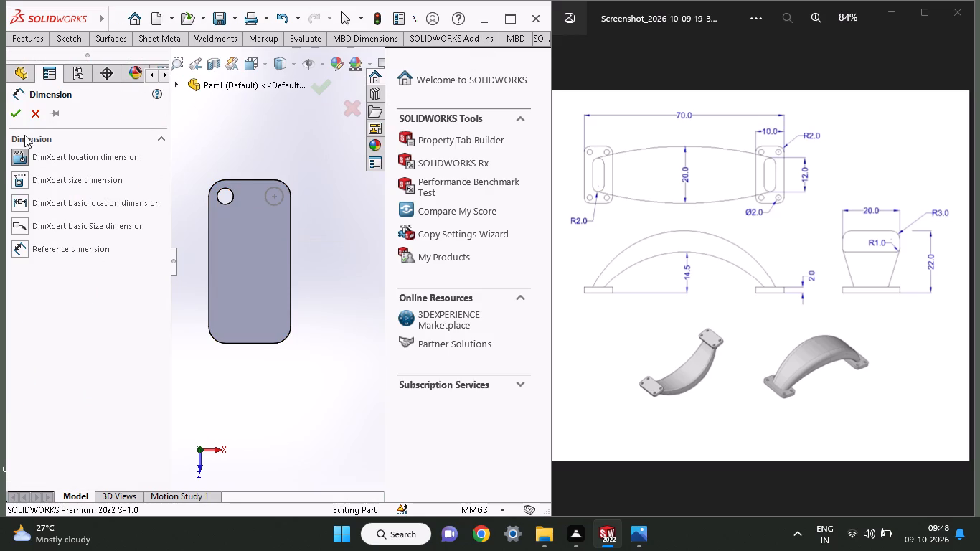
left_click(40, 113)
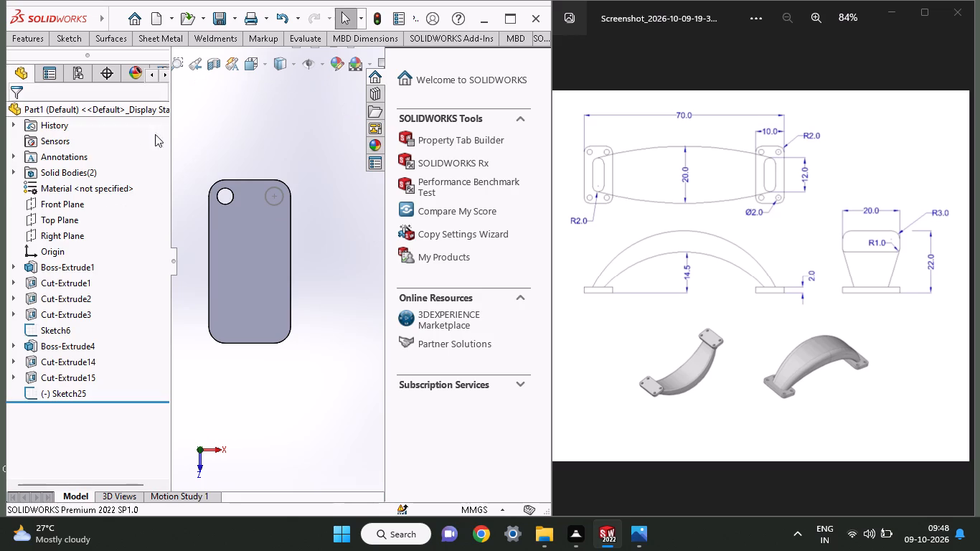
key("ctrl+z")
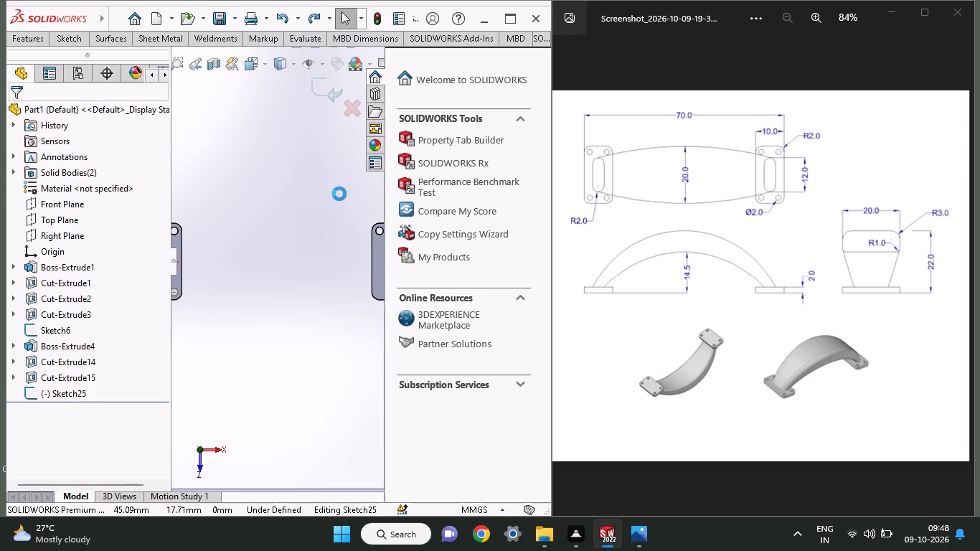
Delete the sketched circle at the second plate's upper outer corner while staying in its sketch.
scroll(380, 265, "up", 1, "ctrl")
scroll(370, 260, "right", 1)
scroll(370, 260, "left", 1)
scroll(370, 260, "right", 1)
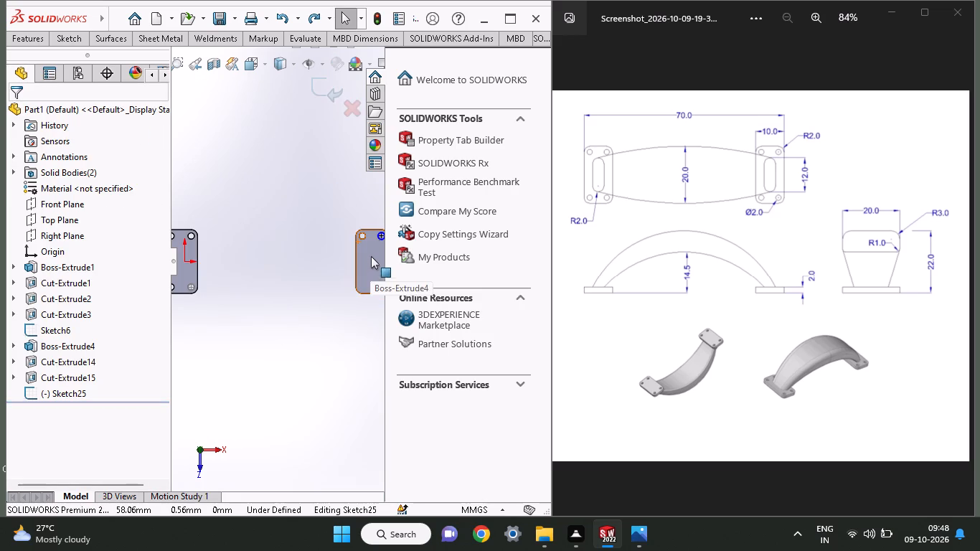
scroll(371, 256, "right", 1)
scroll(385, 230, "left", 1)
scroll(385, 230, "down", 16, "ctrl")
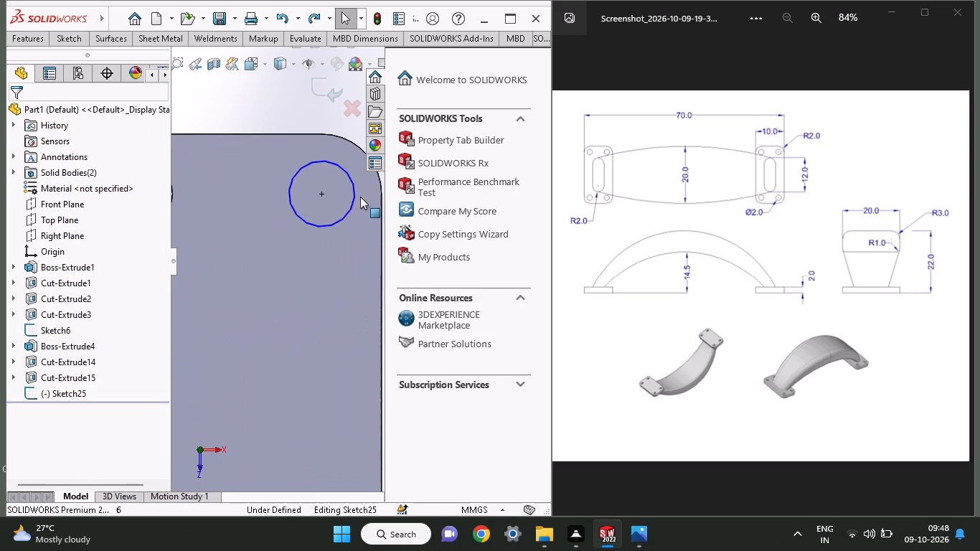
left_click(349, 211)
right_click(349, 212)
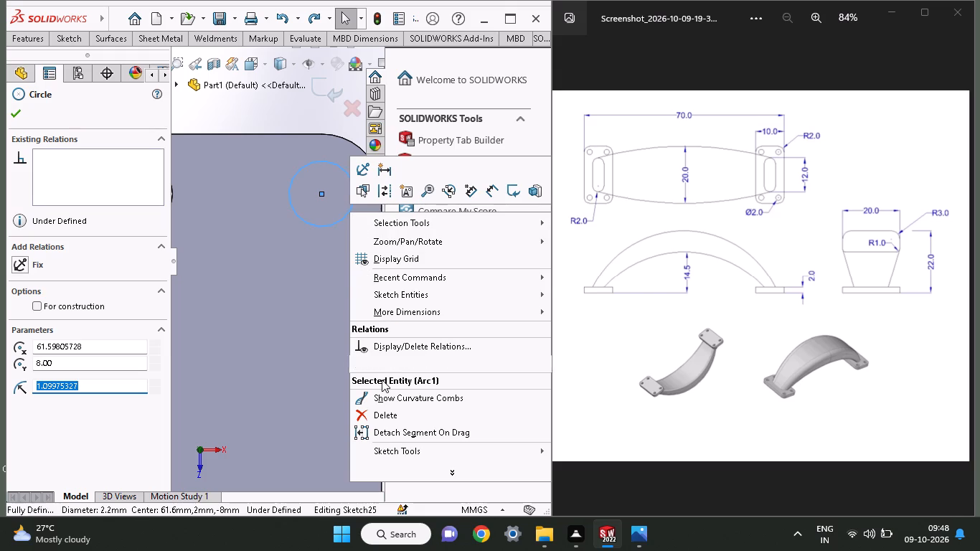
left_click(385, 424)
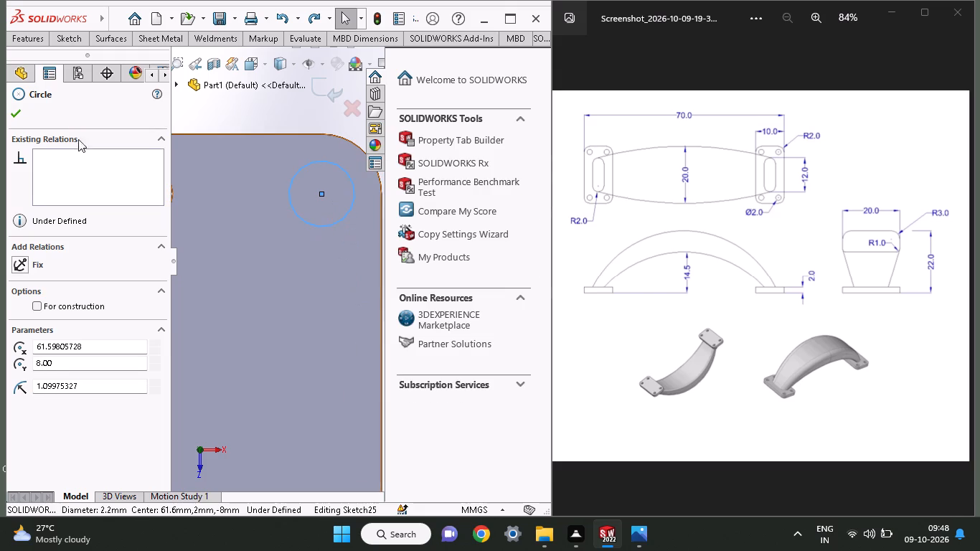
left_click(20, 120)
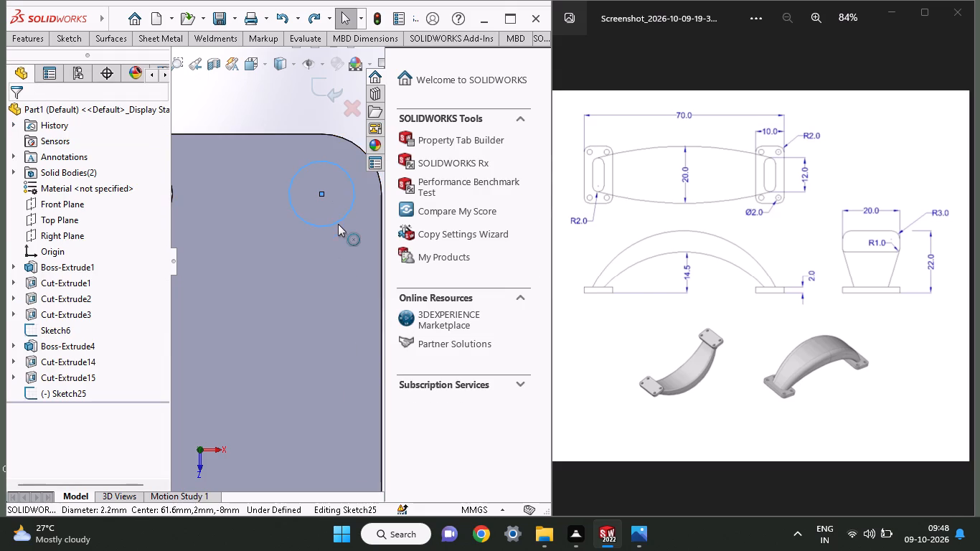
left_click(338, 224)
left_click(355, 106)
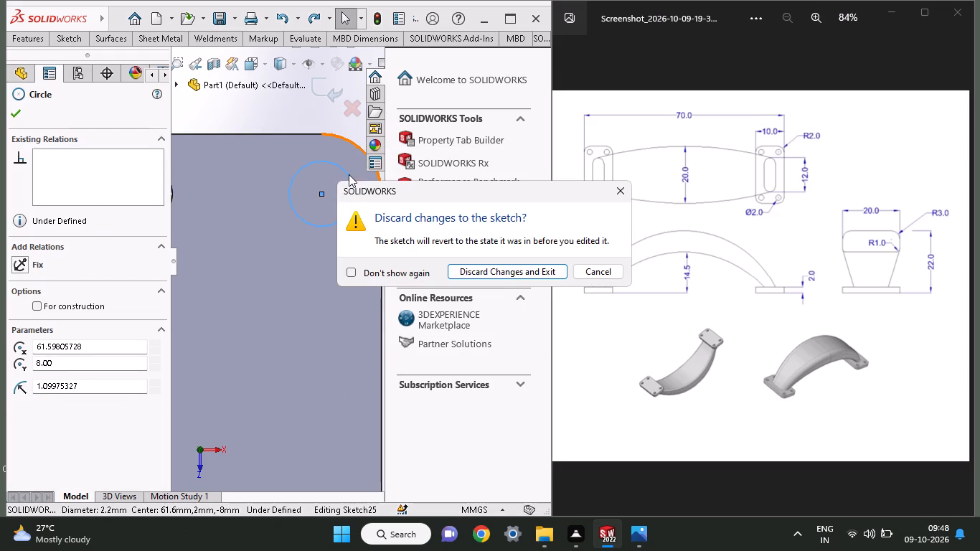
left_click(597, 273)
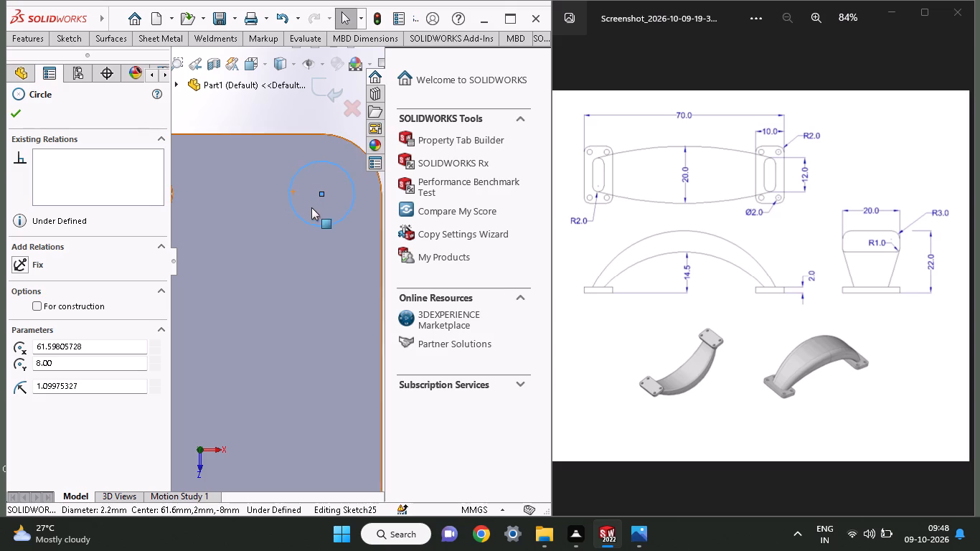
left_click(315, 227)
right_click(317, 227)
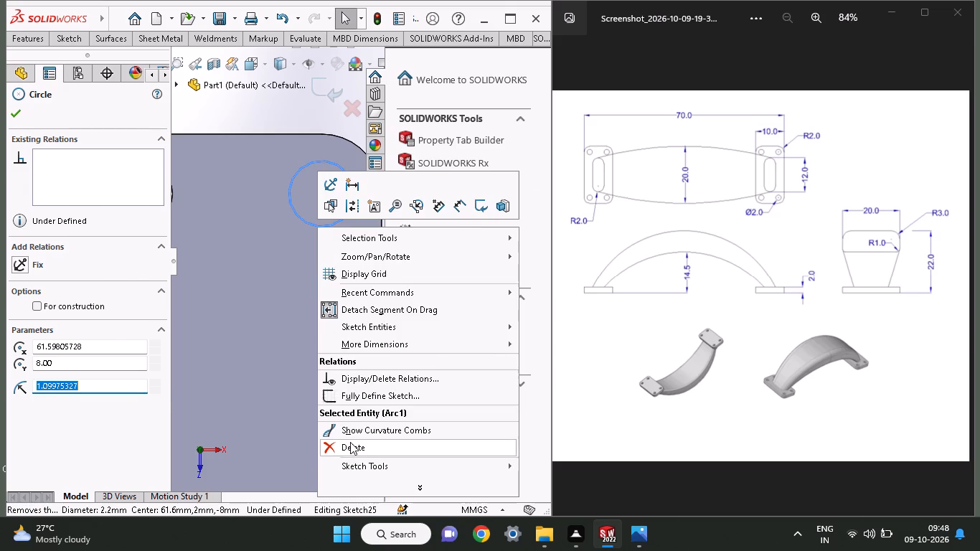
left_click(350, 442)
Sketch a circle about 1.7 mm in diameter concentric with the rounding of the second plate's upper outer corner.
left_click(65, 33)
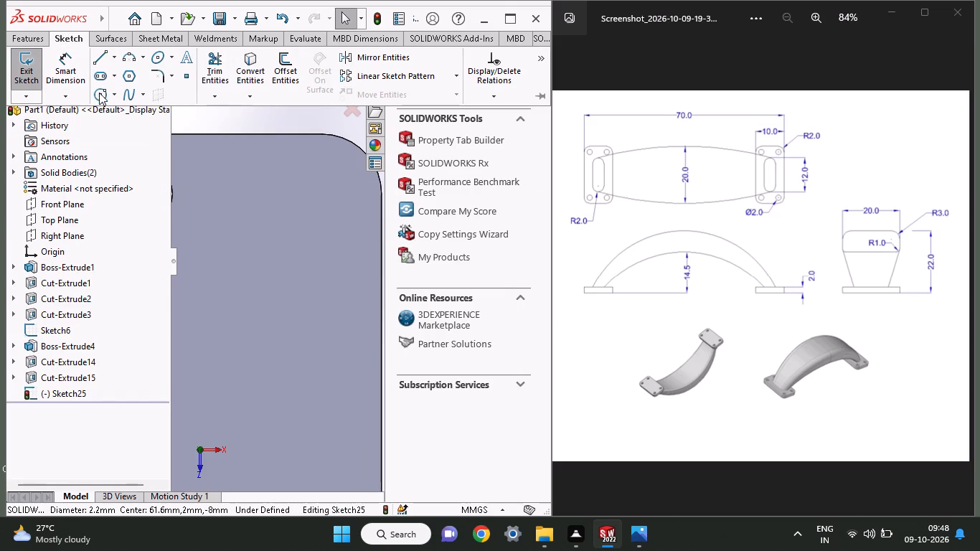
left_click(99, 93)
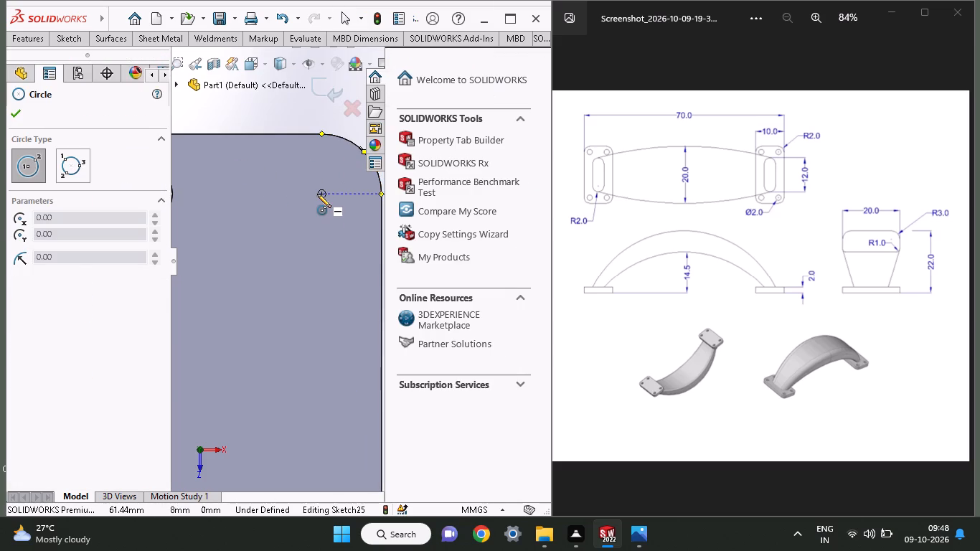
left_click(321, 194)
left_click(329, 218)
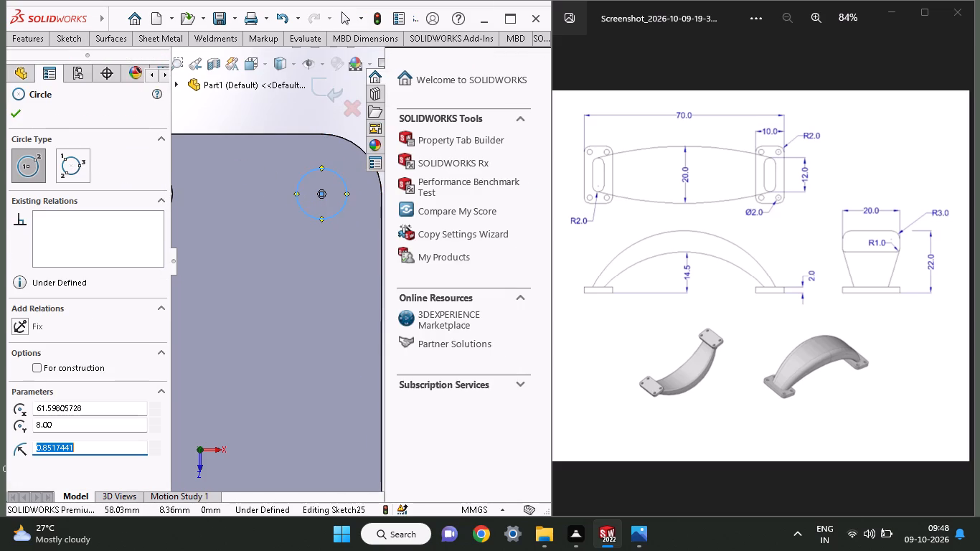
Dimension the upper outer corner circle's diameter to 2 mm.
left_click(65, 44)
left_click(65, 57)
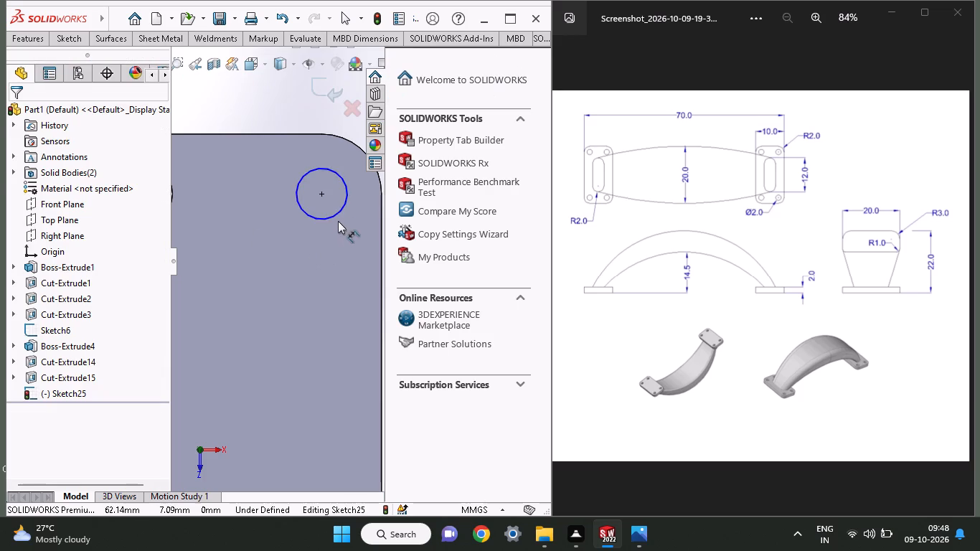
left_click(336, 218)
left_click(308, 269)
key("2")
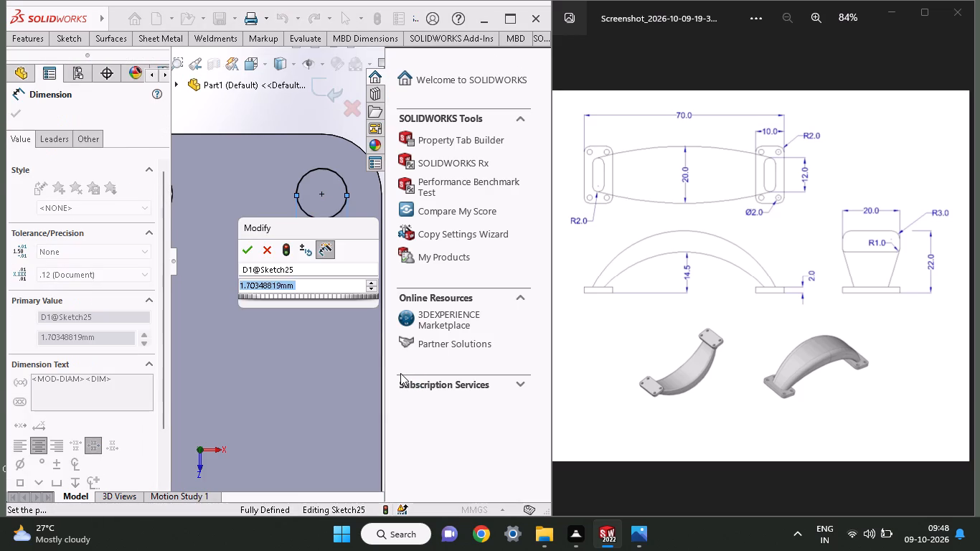
key("Return")
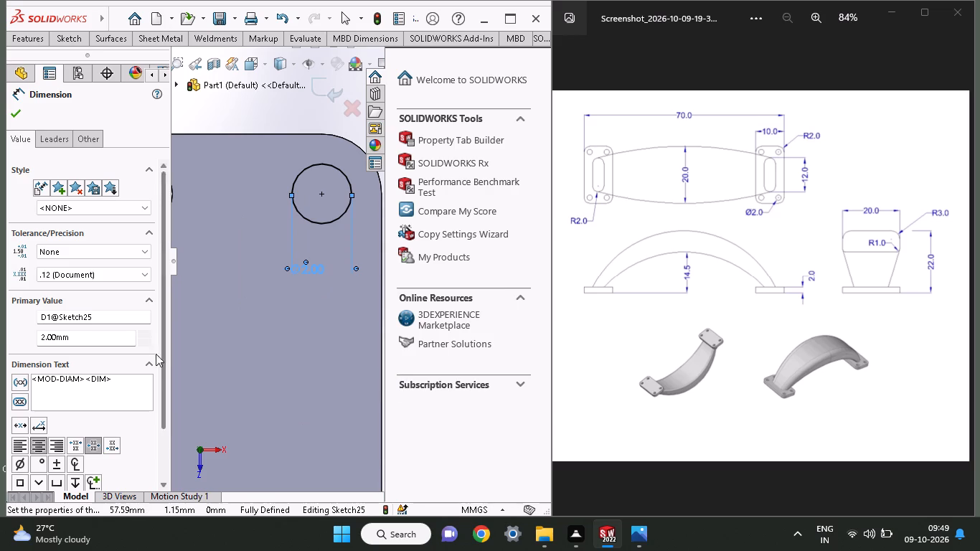
Extrude-cut the upper outer corner circle through the second plate, blind 4 mm in both Direction 1 and Direction 2.
left_click(32, 37)
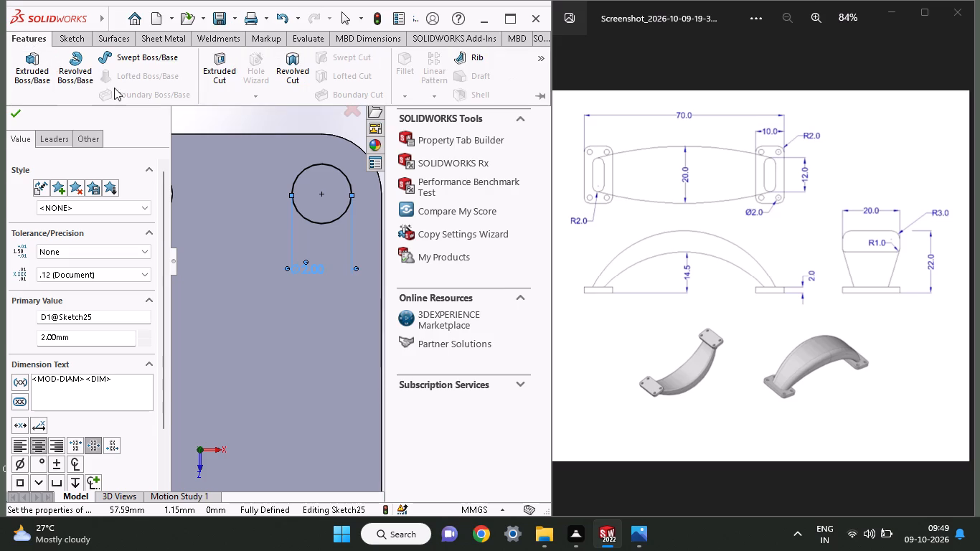
left_click(234, 86)
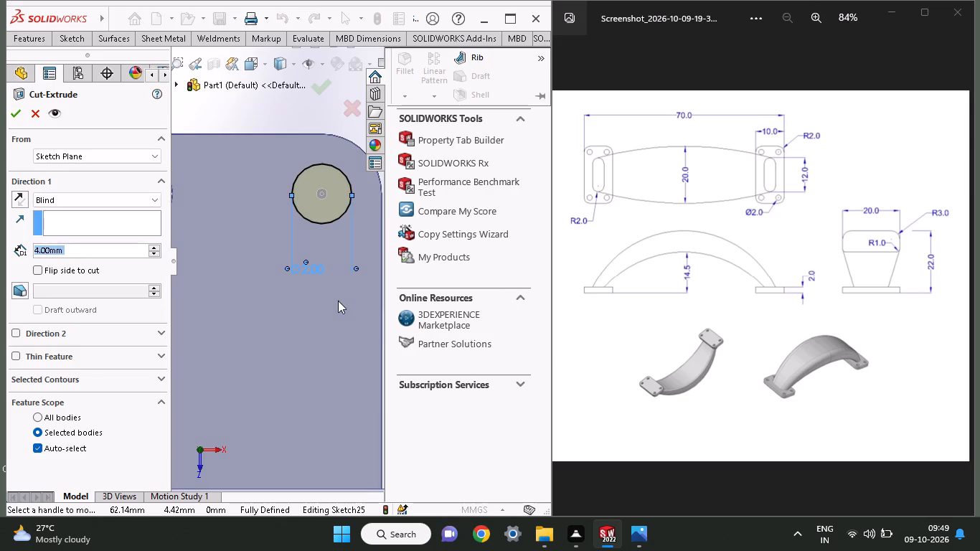
middle_click_drag(338, 301, 271, 377)
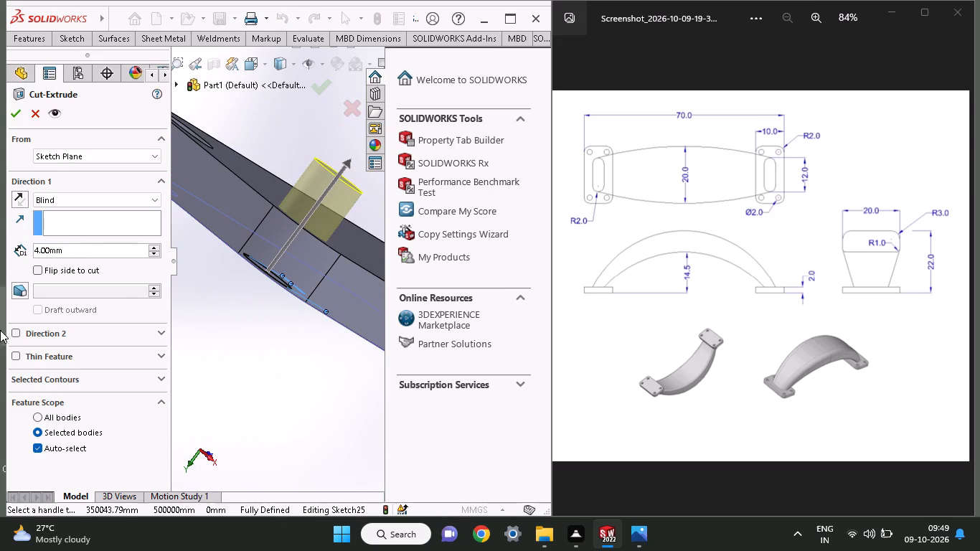
left_click(19, 336)
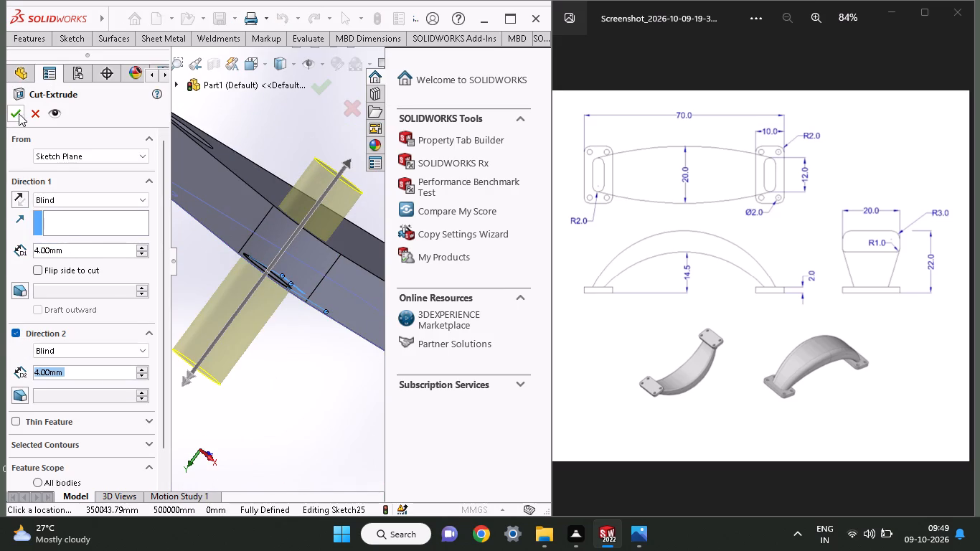
left_click(20, 110)
On the second plate's top face, sketch a circle about 3.4 mm in diameter concentric with the lower outer corner's rounding.
middle_click_drag(285, 357, 306, 222)
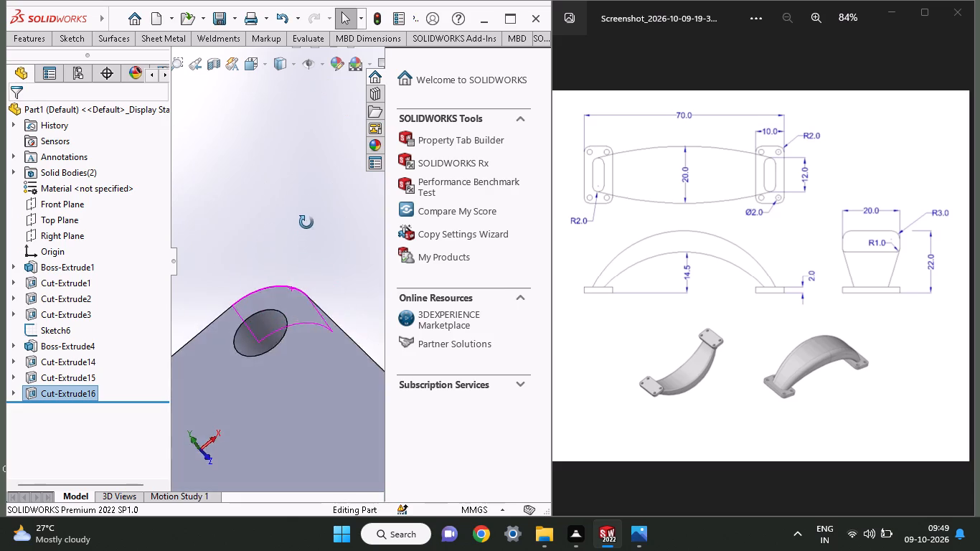
middle_click_drag(306, 222, 310, 279)
scroll(314, 312, "up", 1)
scroll(314, 343, "up", 5, "ctrl")
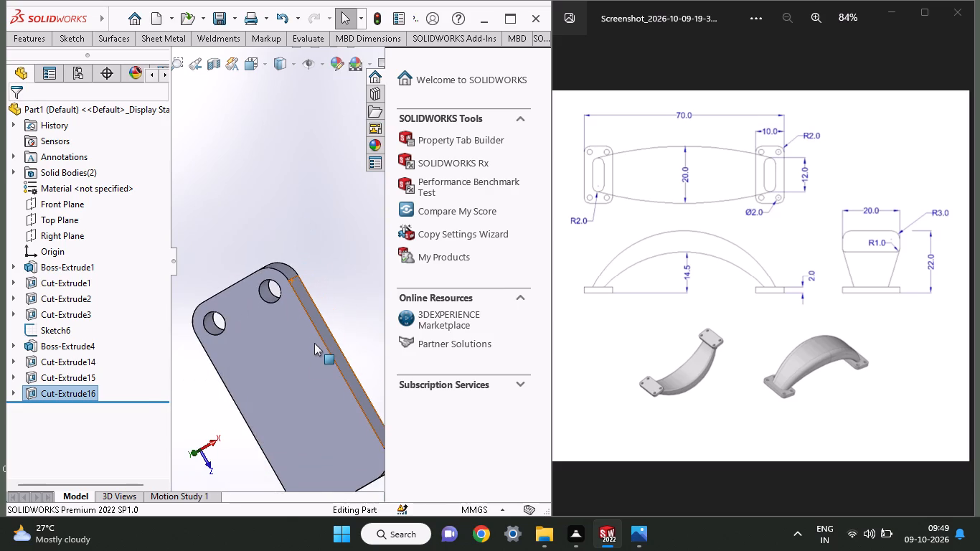
left_click(355, 425)
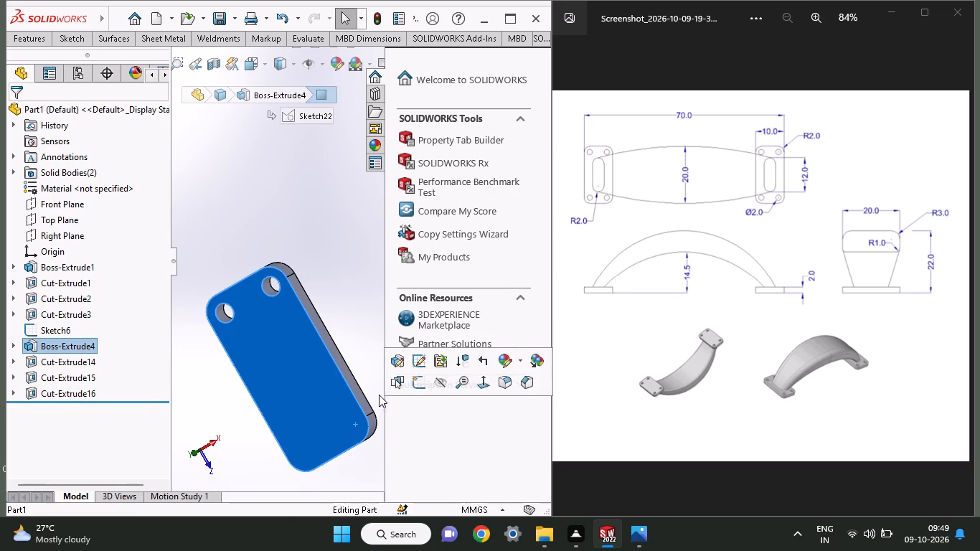
left_click(418, 386)
scroll(357, 284, "down", 1)
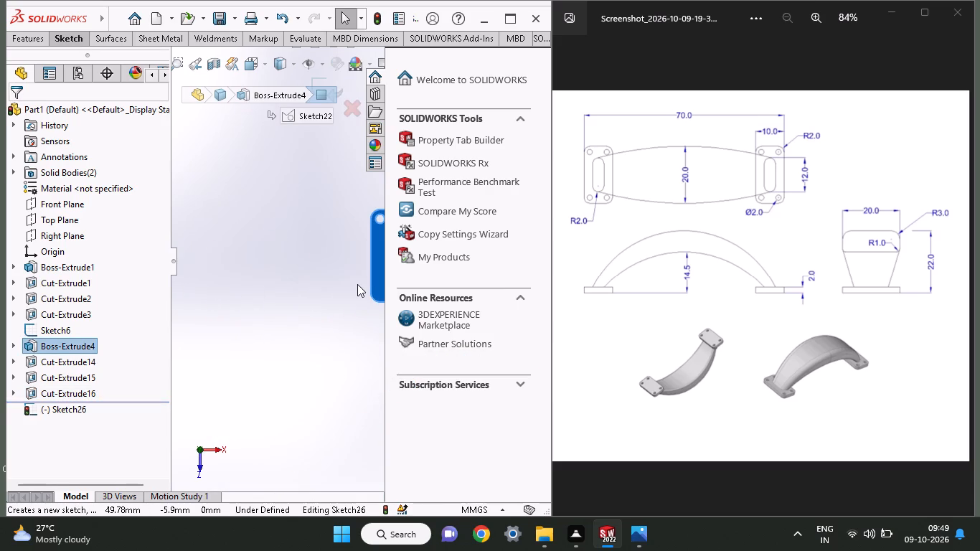
scroll(352, 280, "up", 3, "ctrl")
scroll(352, 280, "down", 9, "ctrl")
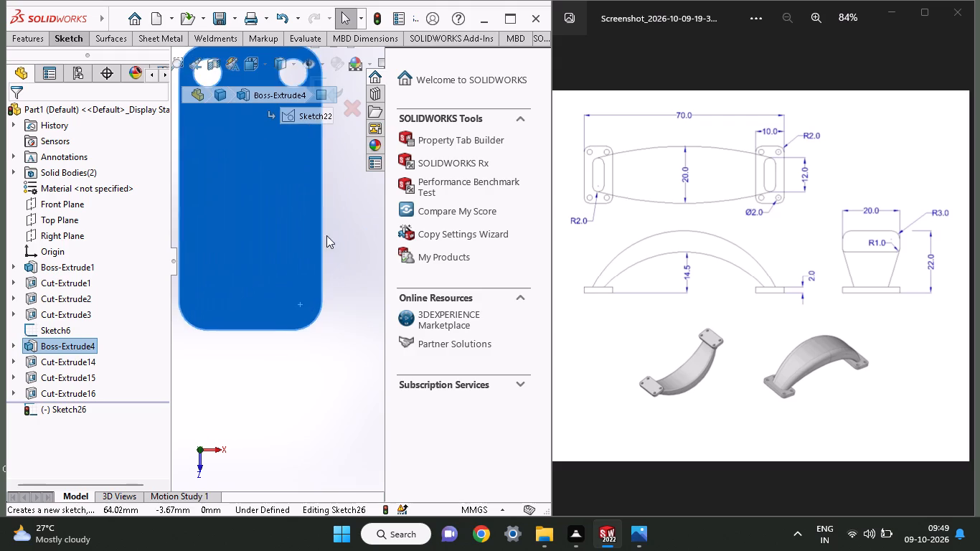
scroll(326, 235, "down", 1, "ctrl")
left_click(60, 39)
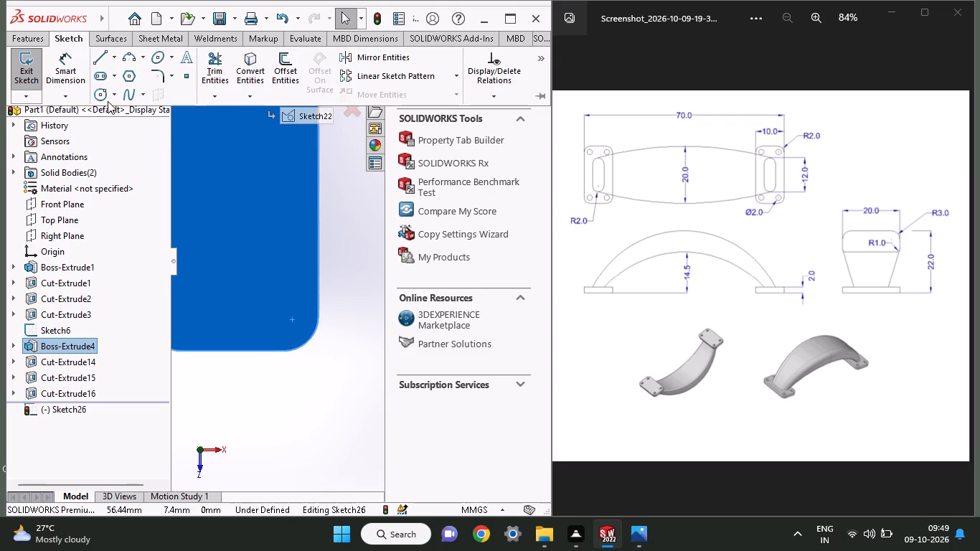
left_click(107, 99)
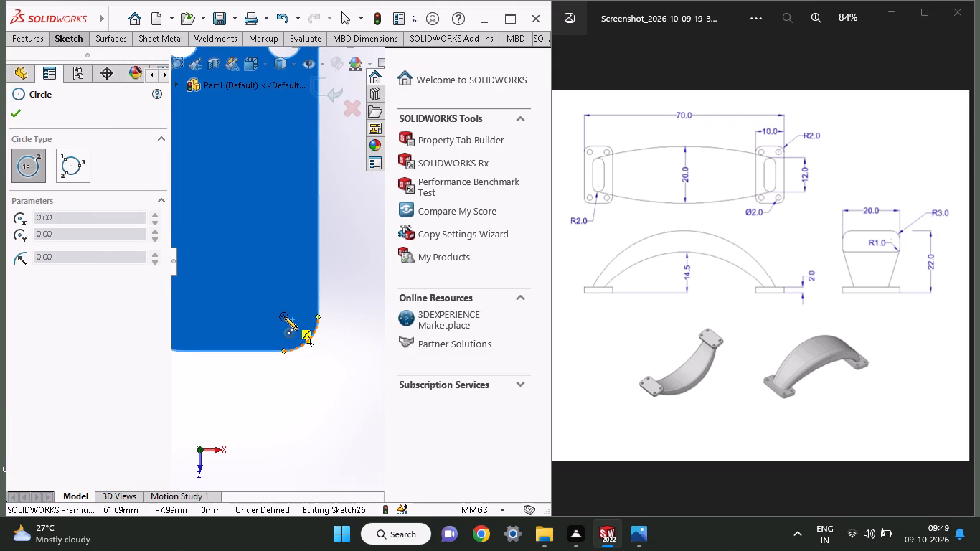
left_click(284, 316)
left_click(288, 288)
Dimension the lower outer corner circle's diameter to 2 mm.
left_click(70, 31)
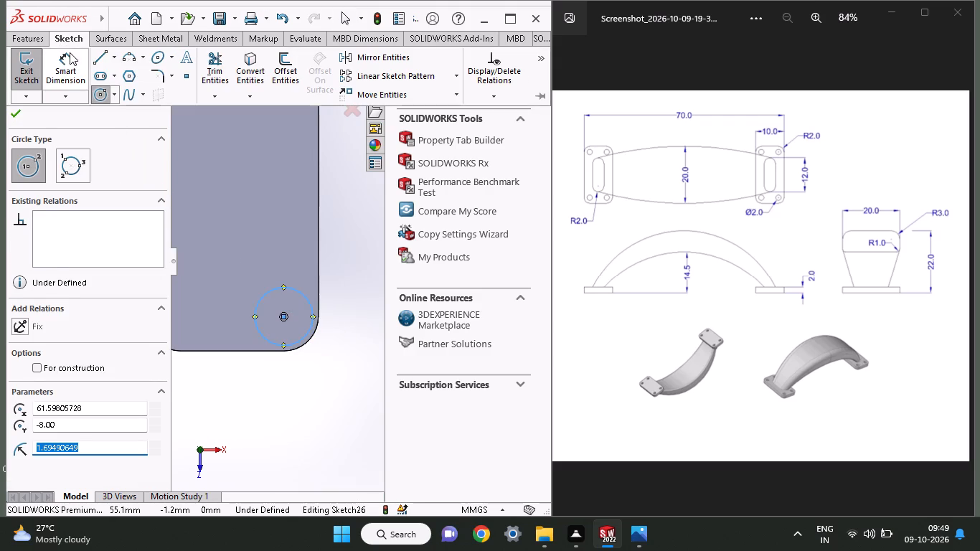
left_click(63, 70)
left_click(260, 300)
left_click(253, 242)
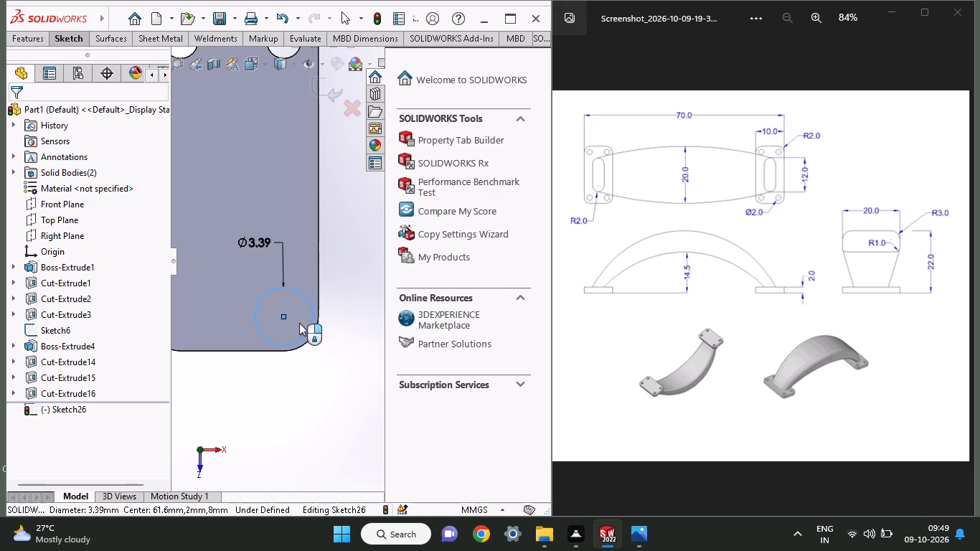
key("2")
key("Return")
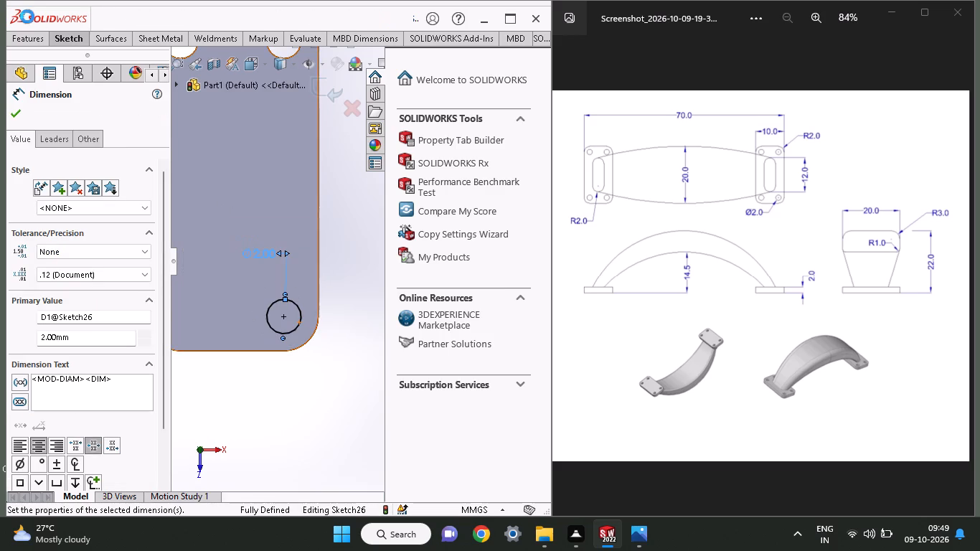
Extrude-cut the lower outer corner circle through the second plate, blind 4 mm in Direction 1 with Direction 2 also enabled.
left_click(22, 31)
left_click(212, 72)
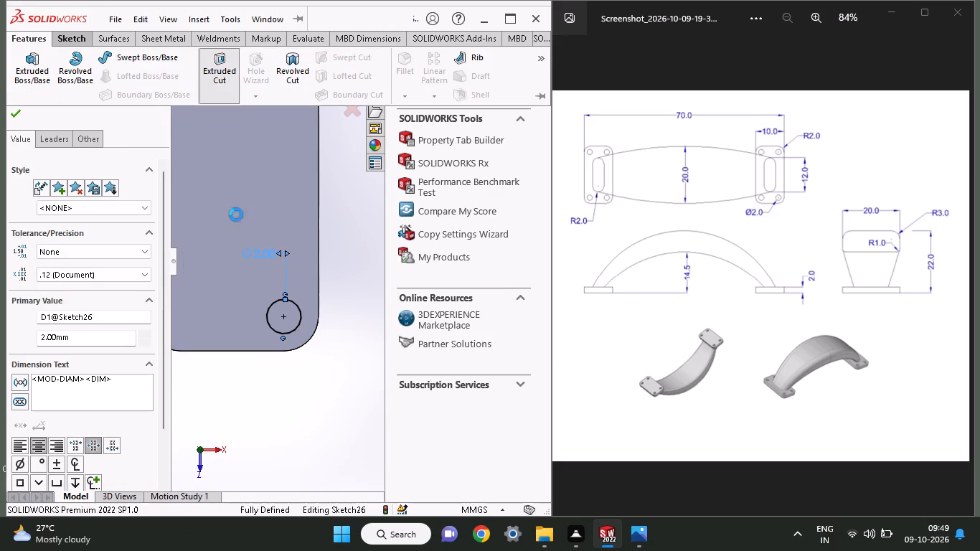
scroll(278, 384, "up", 1)
middle_click_drag(278, 384, 281, 375)
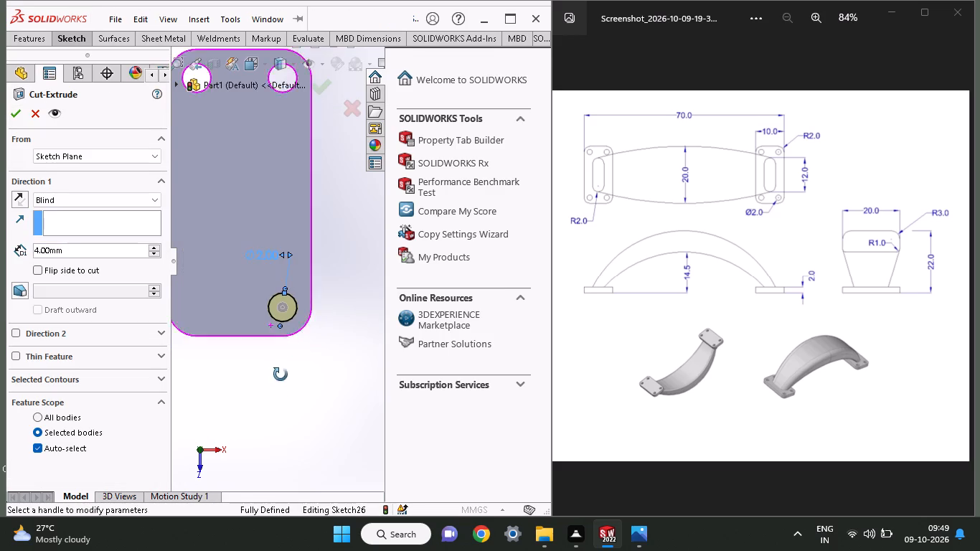
middle_click_drag(281, 375, 267, 319)
left_click(23, 202)
left_click(23, 202)
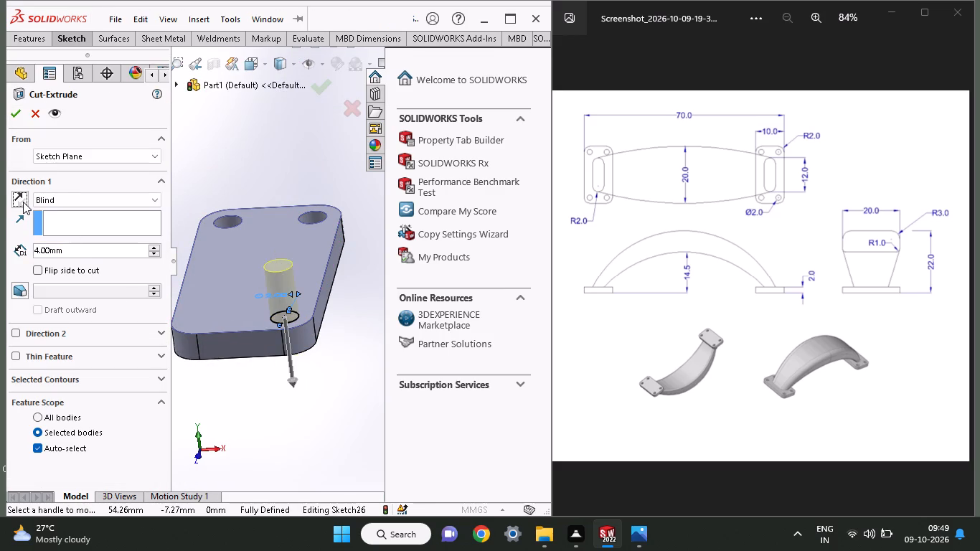
left_click(16, 339)
left_click(19, 327)
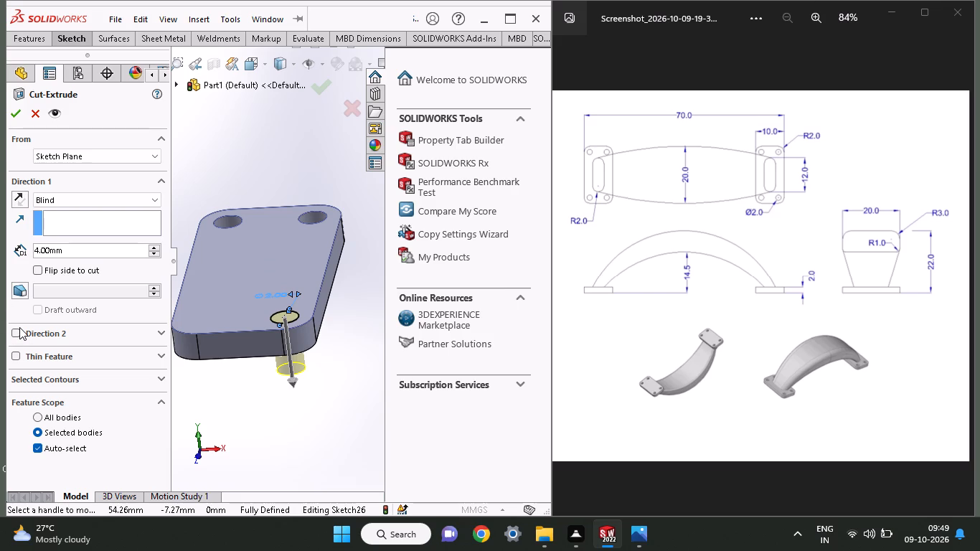
left_click(18, 331)
left_click(9, 108)
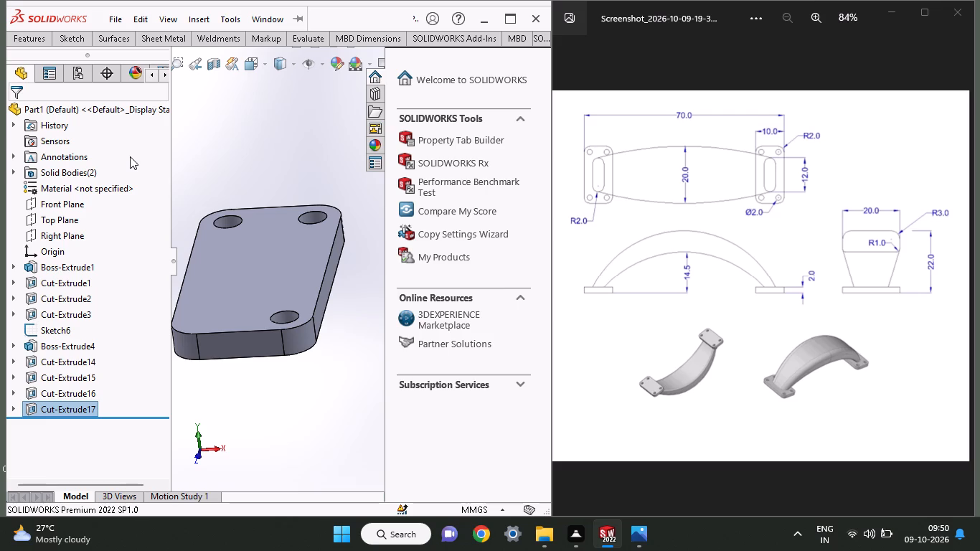
On the second plate's top face, sketch a circle about 2 mm in diameter concentric with the lower inner corner's rounding.
scroll(130, 156, "down", 1)
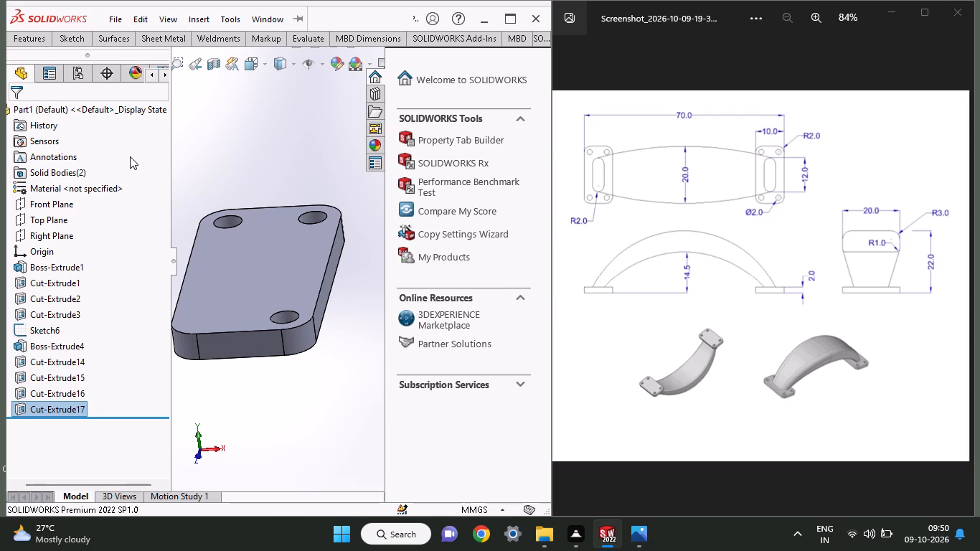
left_click(199, 308)
left_click(268, 260)
scroll(340, 304, "up", 1)
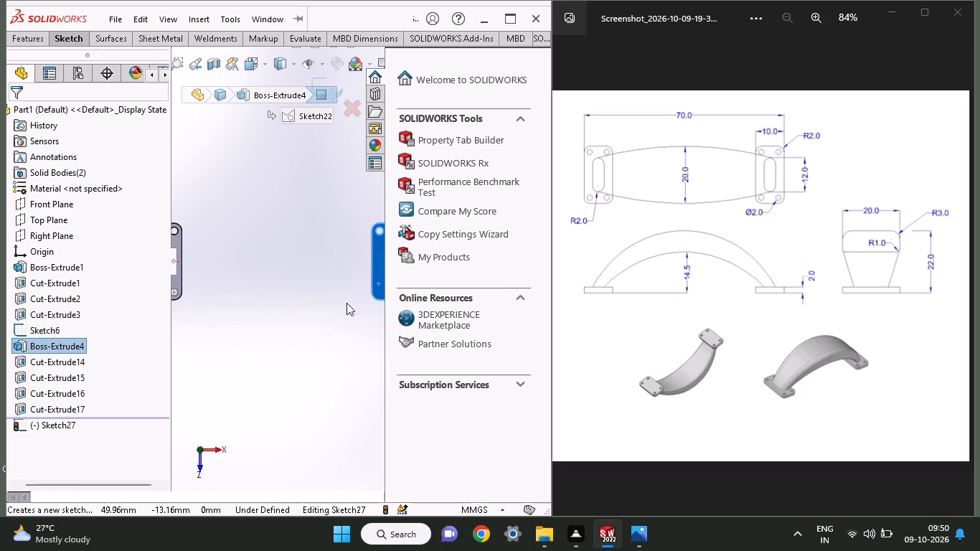
scroll(372, 278, "up", 3, "ctrl")
scroll(372, 278, "down", 8, "ctrl")
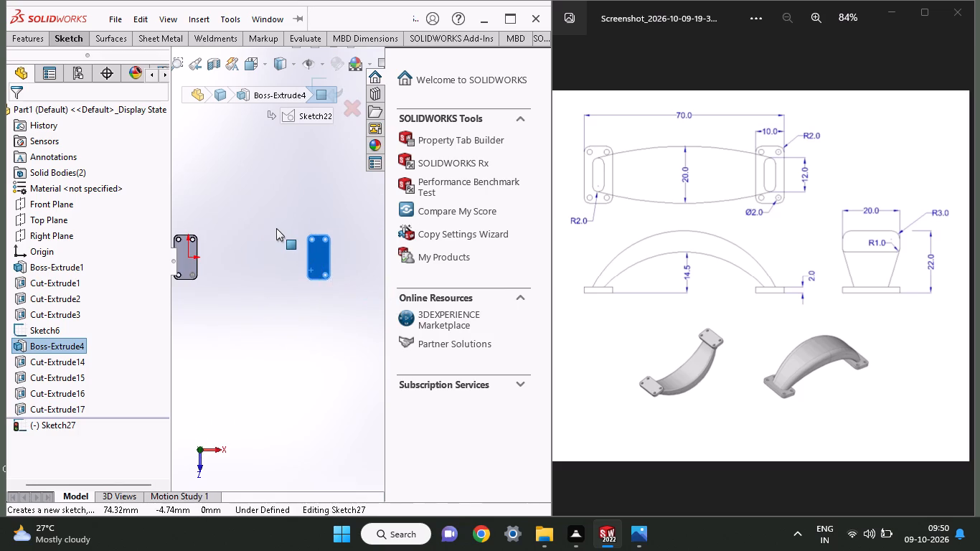
scroll(276, 228, "down", 3, "ctrl")
scroll(281, 238, "up", 10, "ctrl")
scroll(248, 237, "down", 9, "ctrl")
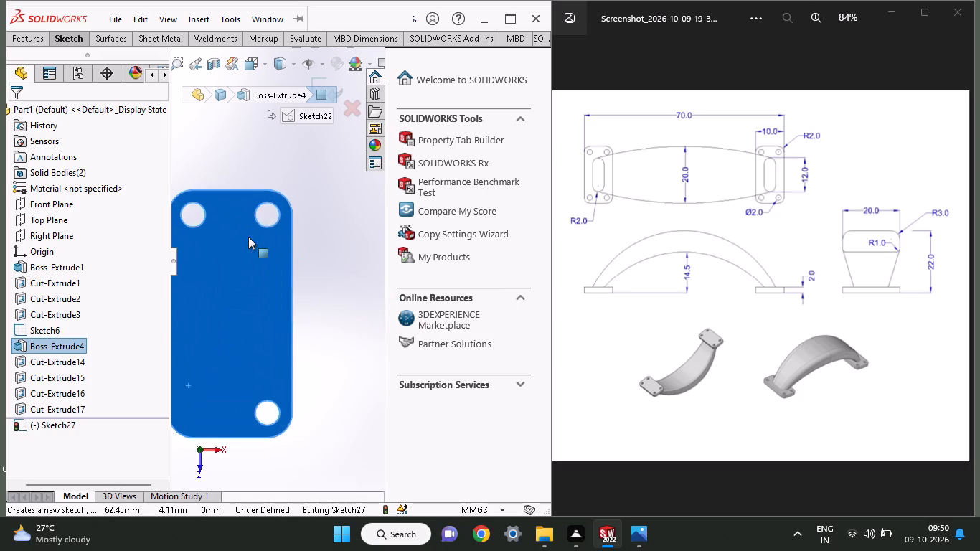
scroll(248, 237, "up", 3, "ctrl")
scroll(248, 237, "down", 2, "ctrl")
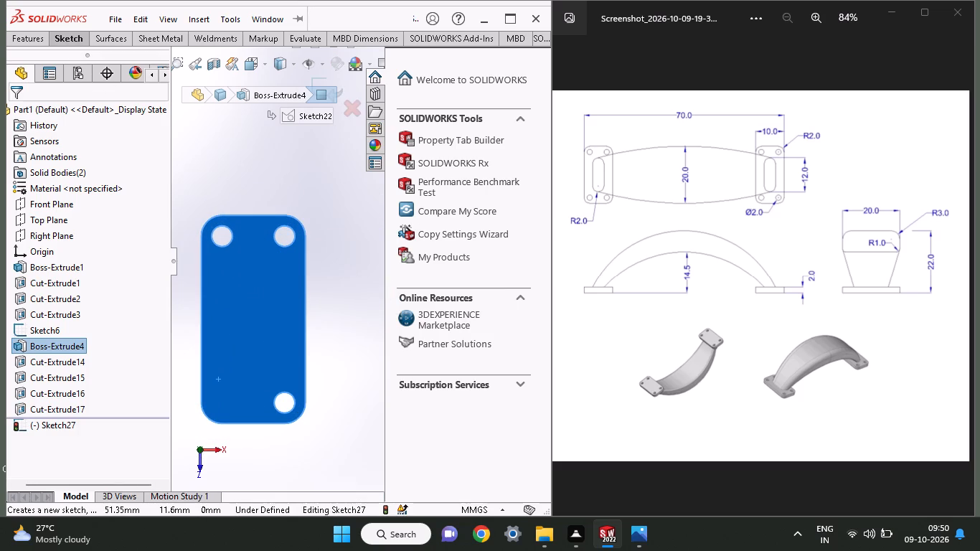
left_click(71, 46)
left_click(100, 93)
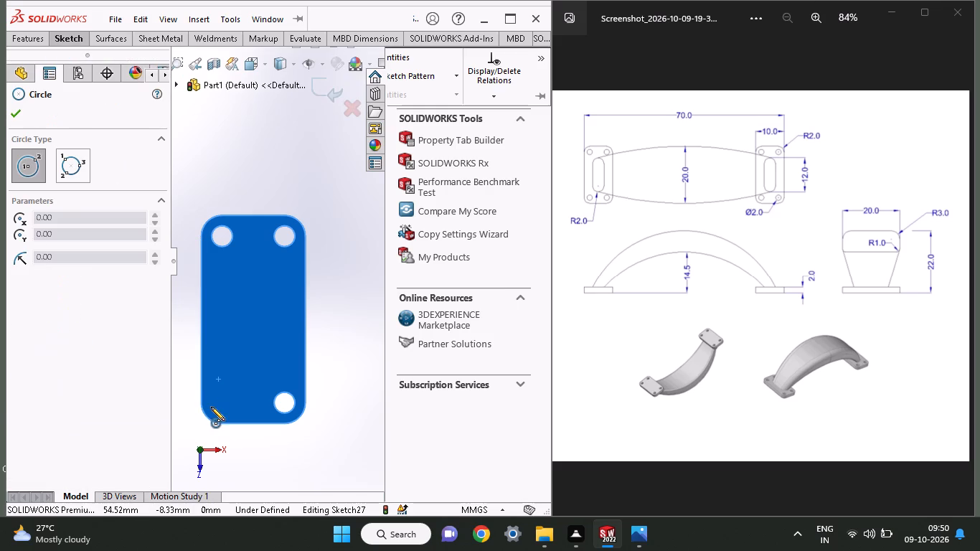
left_click(224, 401)
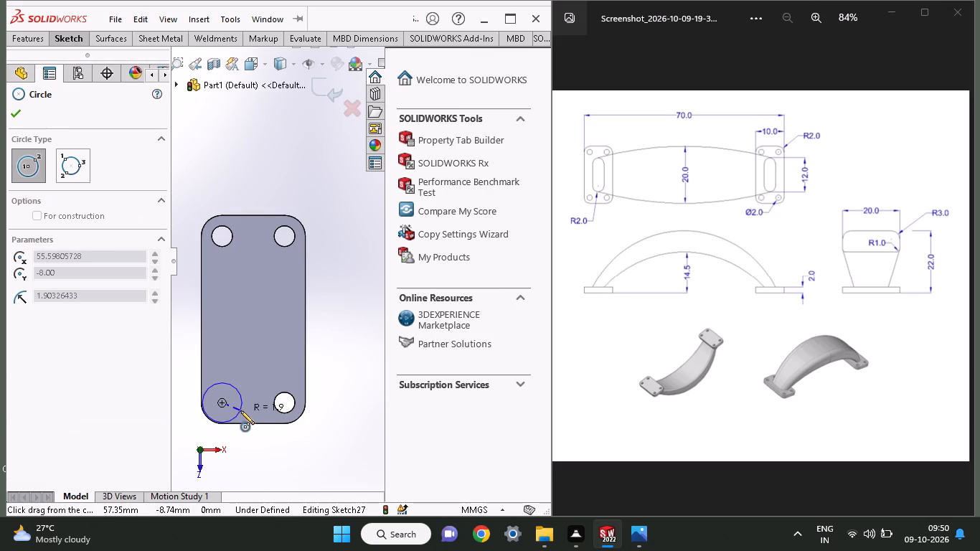
scroll(237, 404, "down", 1)
left_click(231, 403)
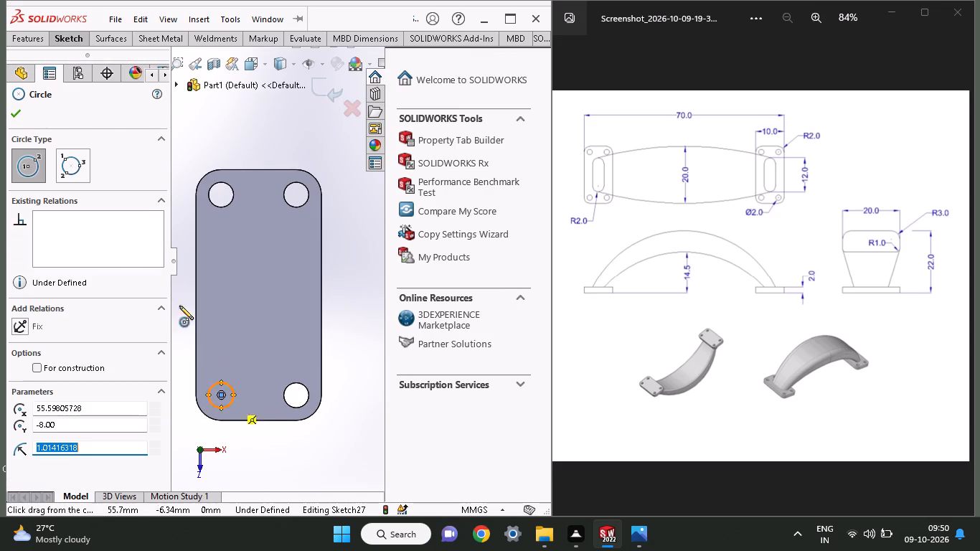
Dimension the lower inner corner circle's diameter to 2 mm.
left_click(63, 45)
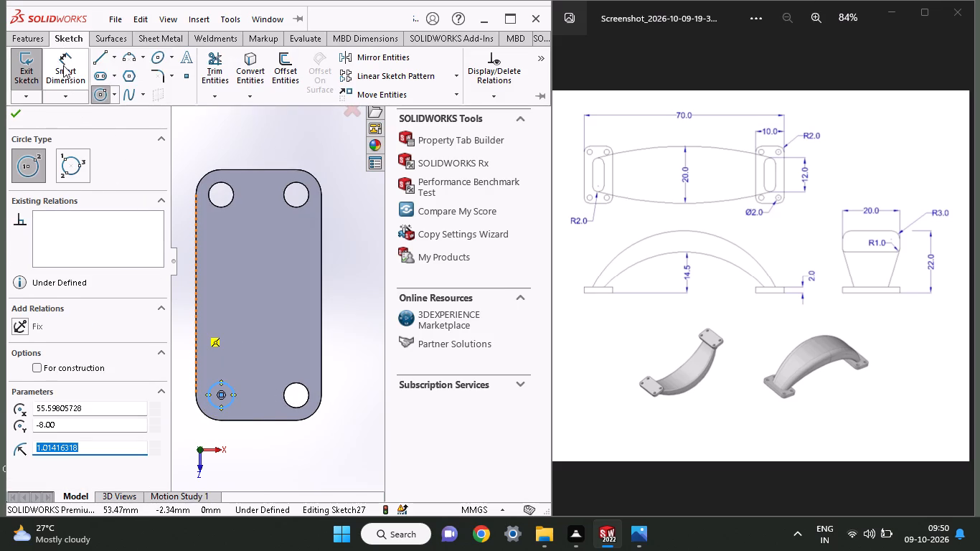
left_click(63, 65)
left_click(232, 405)
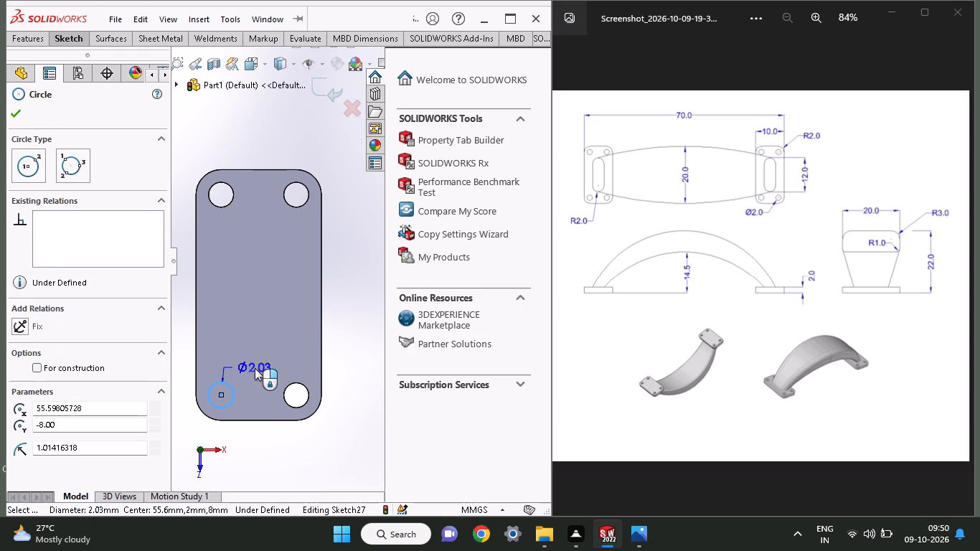
left_click(255, 368)
key("2")
key("Return")
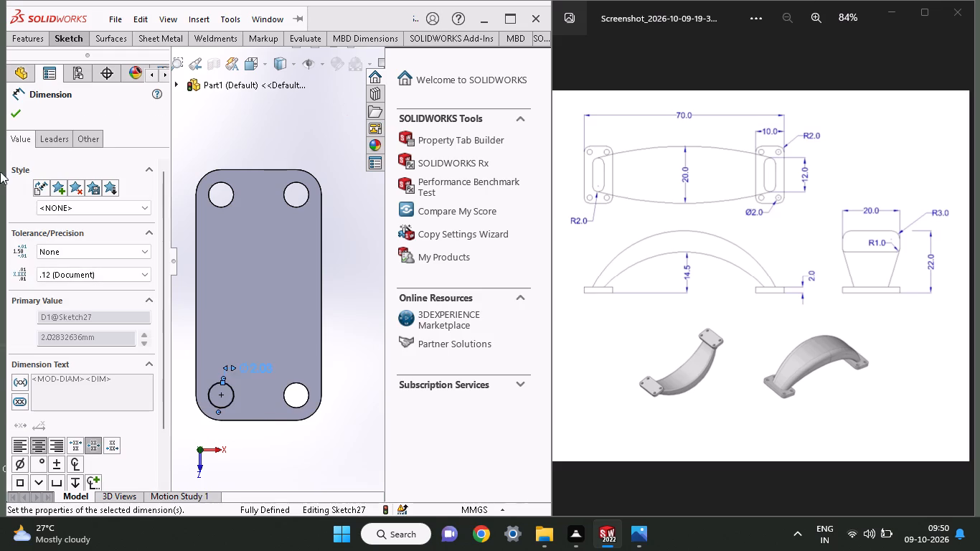
Extrude-cut the lower inner corner circle through the second plate, blind 4 mm in Direction 1 with Direction 2 also enabled.
left_click(39, 37)
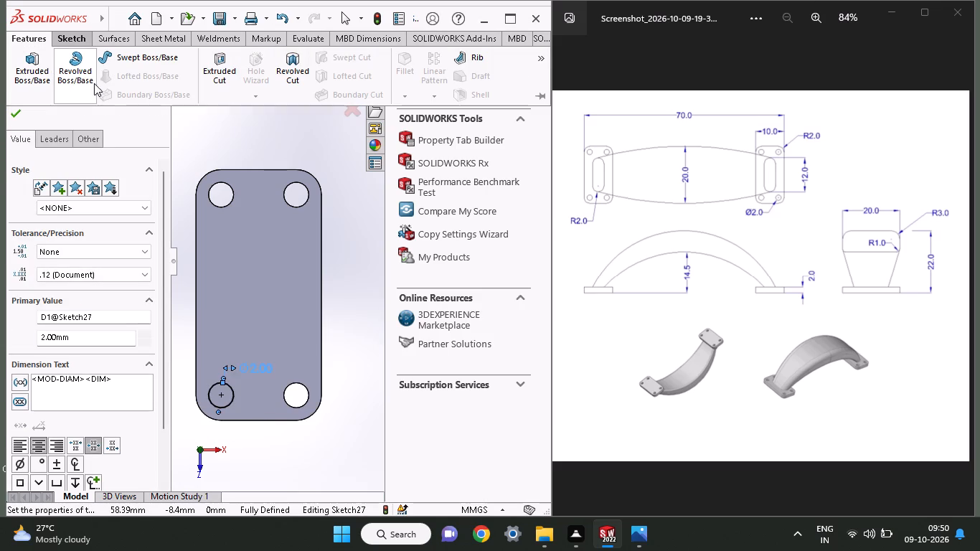
left_click(220, 72)
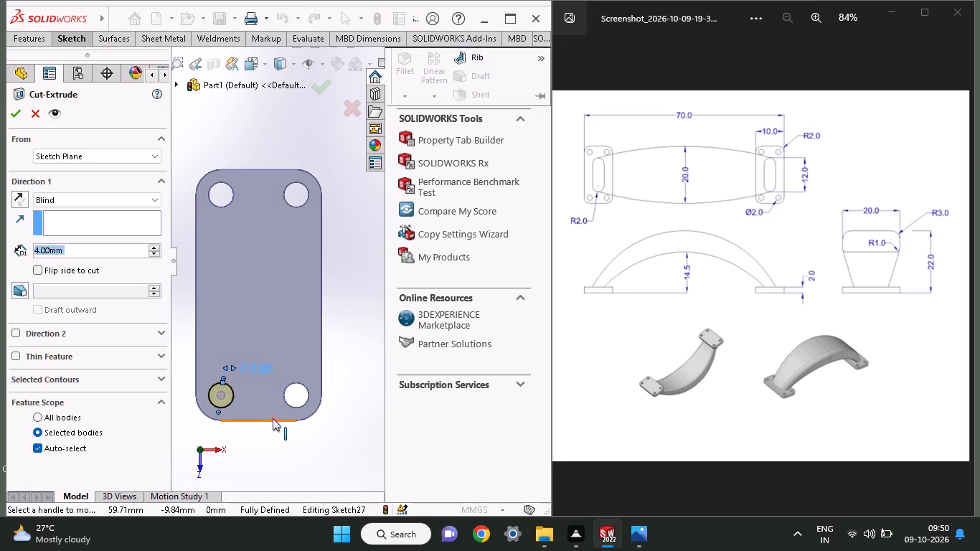
scroll(273, 418, "up", 1)
middle_click_drag(273, 418, 288, 344)
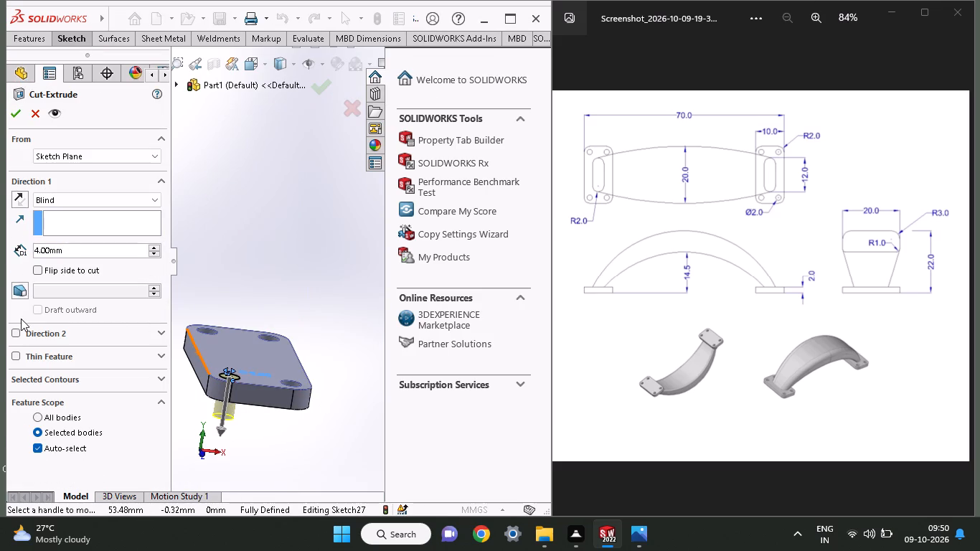
left_click(18, 330)
left_click(12, 110)
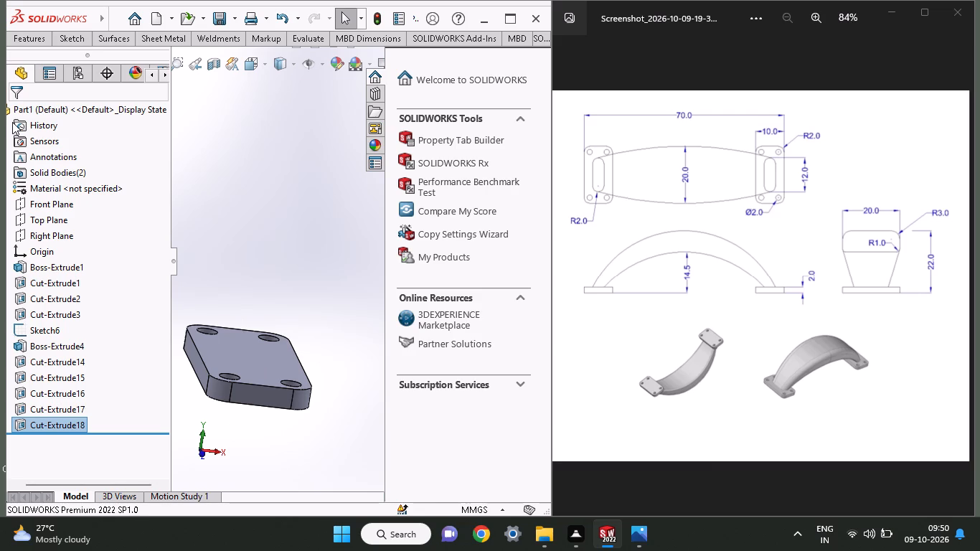
In a new sketch on the second plate's top face, draw two circles about 2.2 and 2.3 mm in diameter along its lengthwise centreline.
left_click(258, 358)
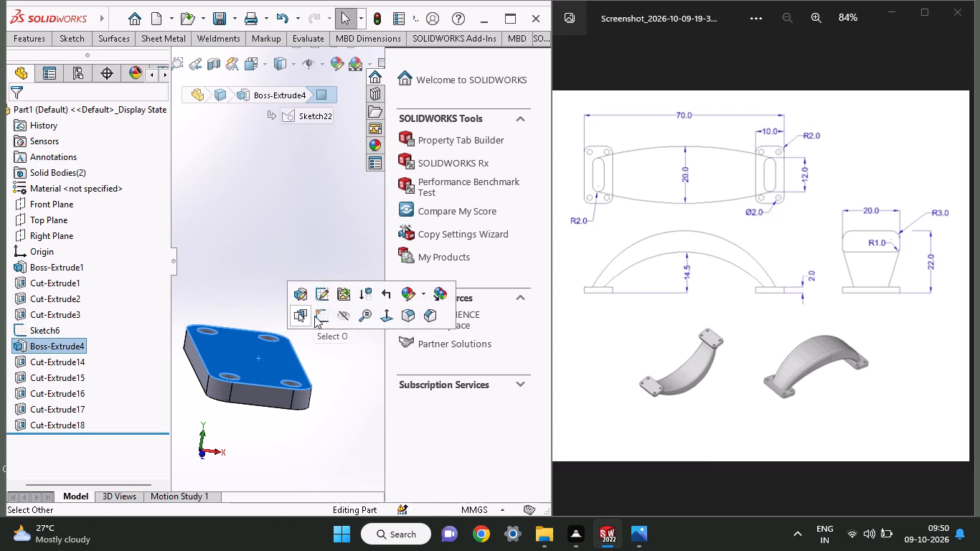
left_click(317, 313)
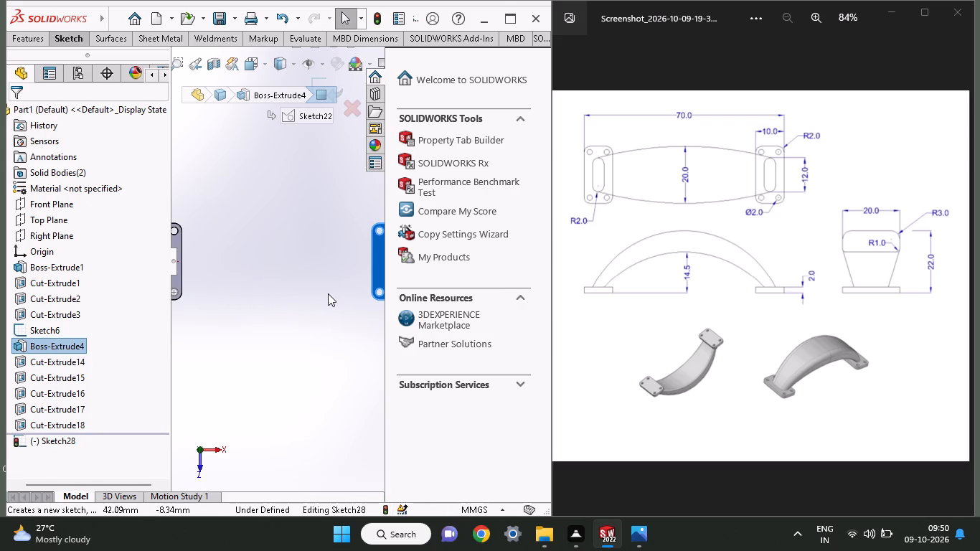
scroll(325, 293, "up", 2, "ctrl")
scroll(325, 293, "down", 3, "ctrl")
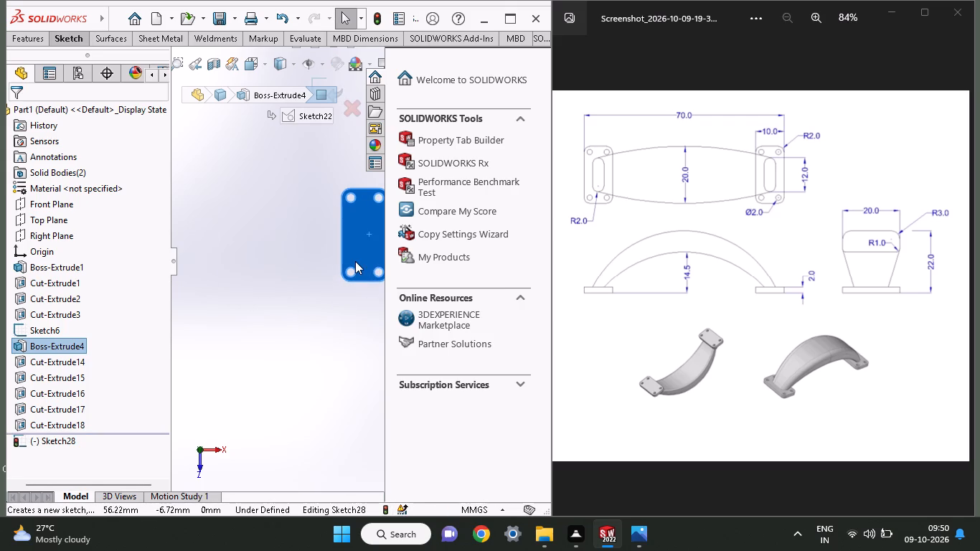
scroll(360, 248, "up", 2, "ctrl")
scroll(360, 248, "down", 5, "ctrl")
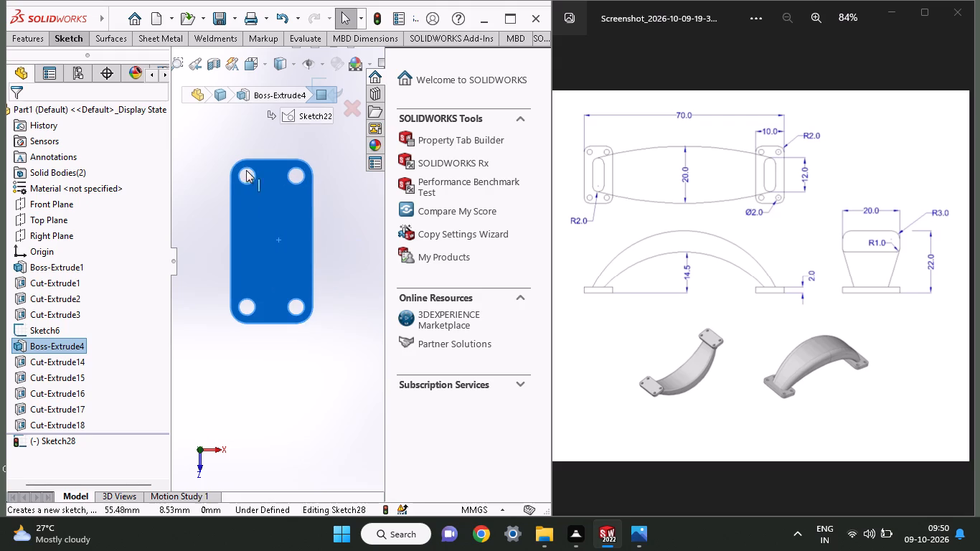
scroll(246, 170, "down", 3, "ctrl")
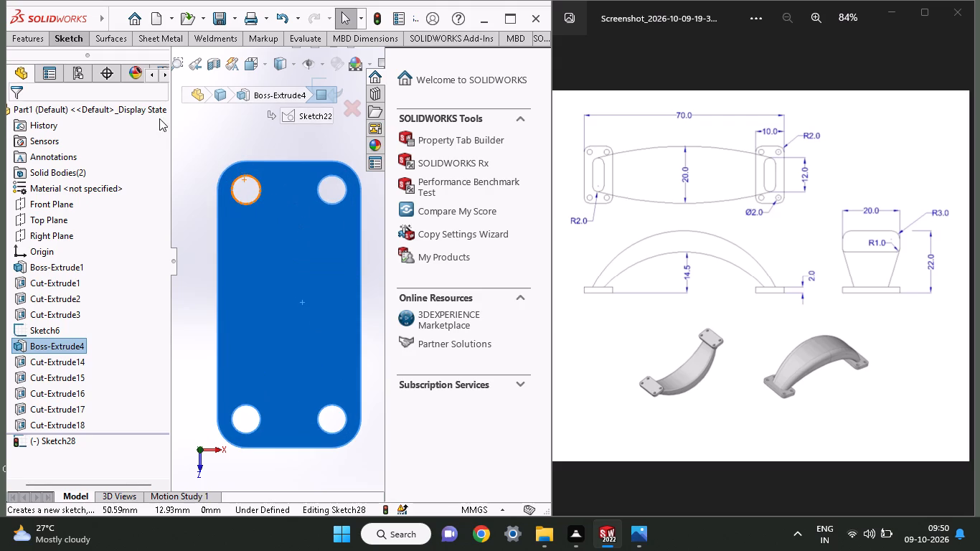
left_click(57, 34)
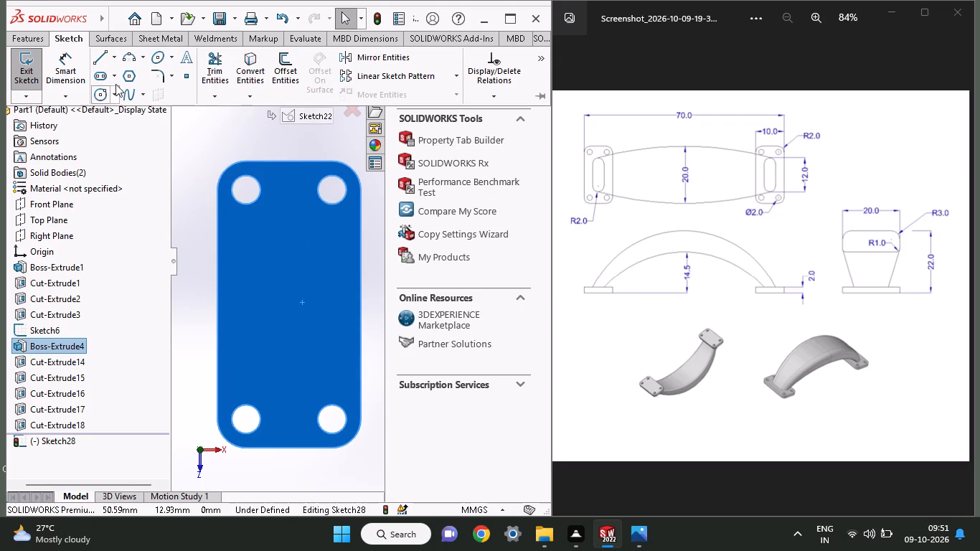
left_click(109, 98)
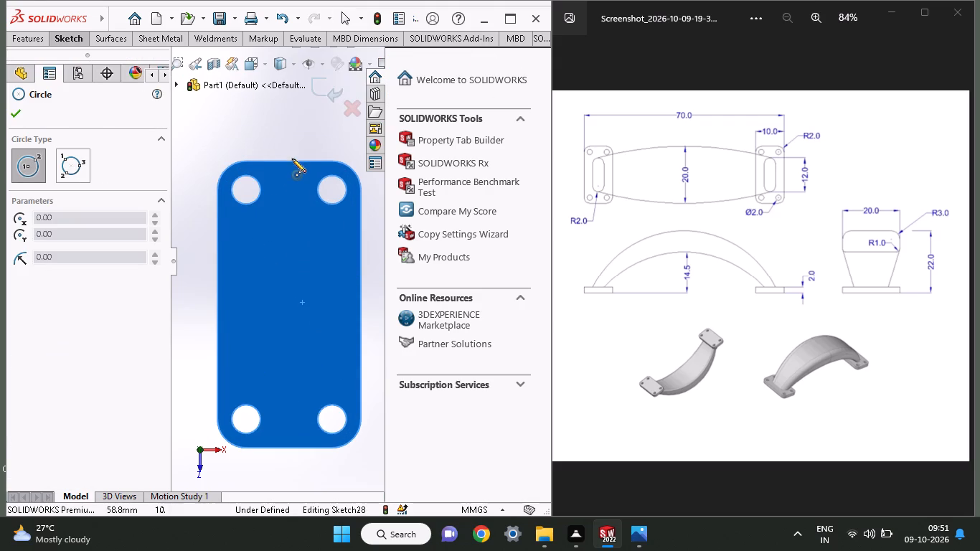
left_click(288, 226)
left_click(301, 237)
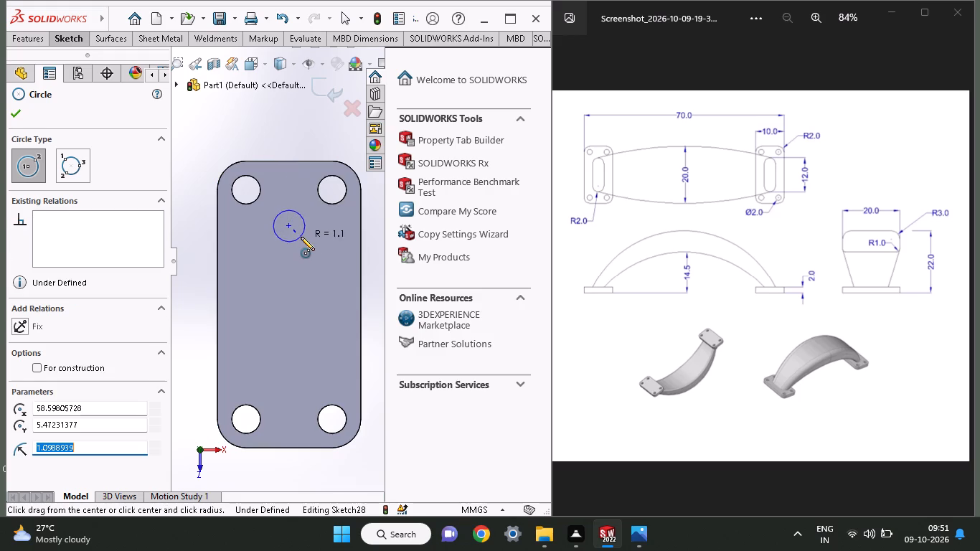
left_click(289, 338)
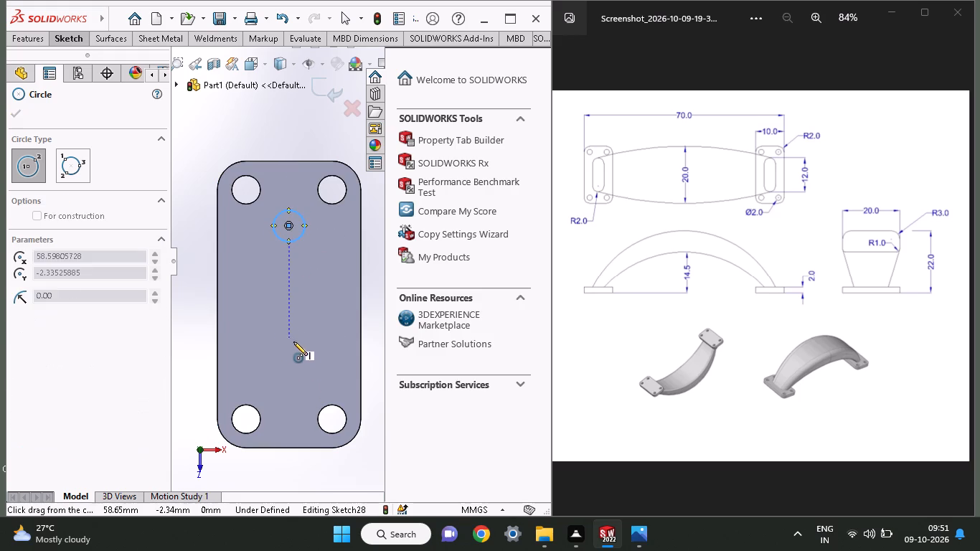
left_click(298, 352)
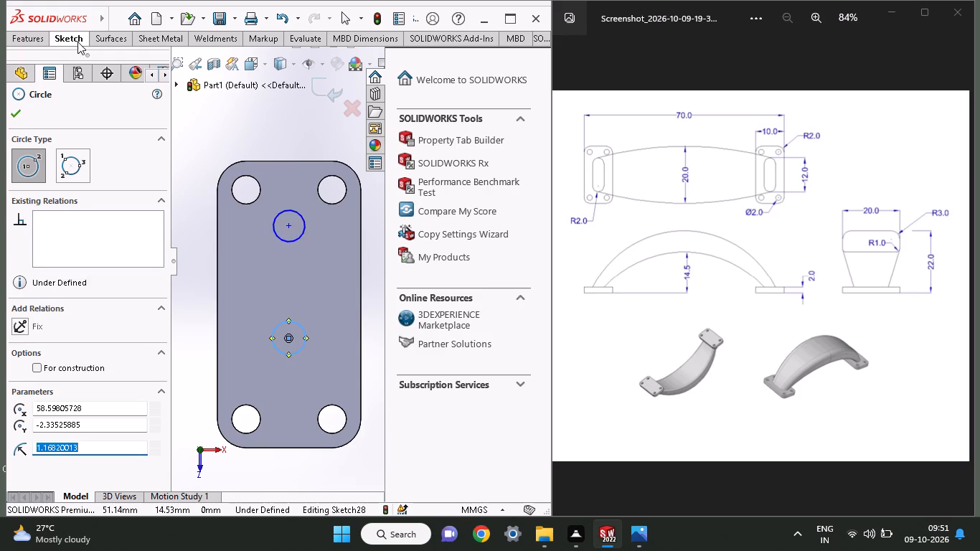
Draw a vertical line about 10 mm long from the upper circle's top point to the lower circle's bottom point.
left_click(77, 42)
left_click(70, 65)
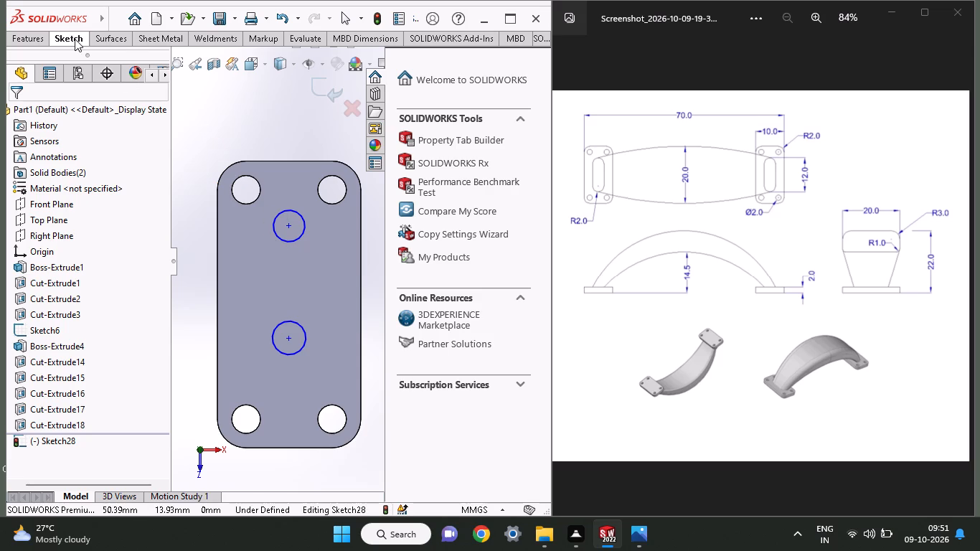
left_click(75, 39)
left_click(93, 61)
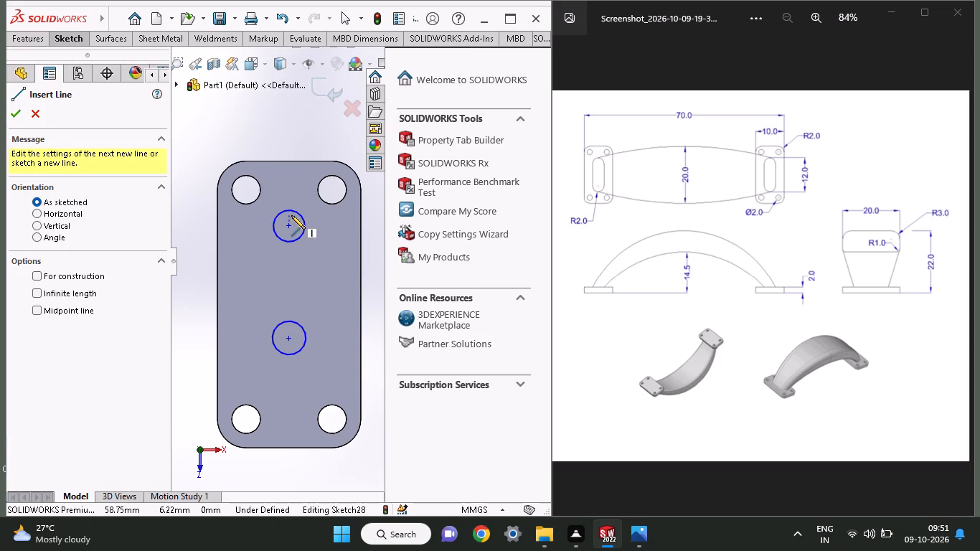
left_click(291, 212)
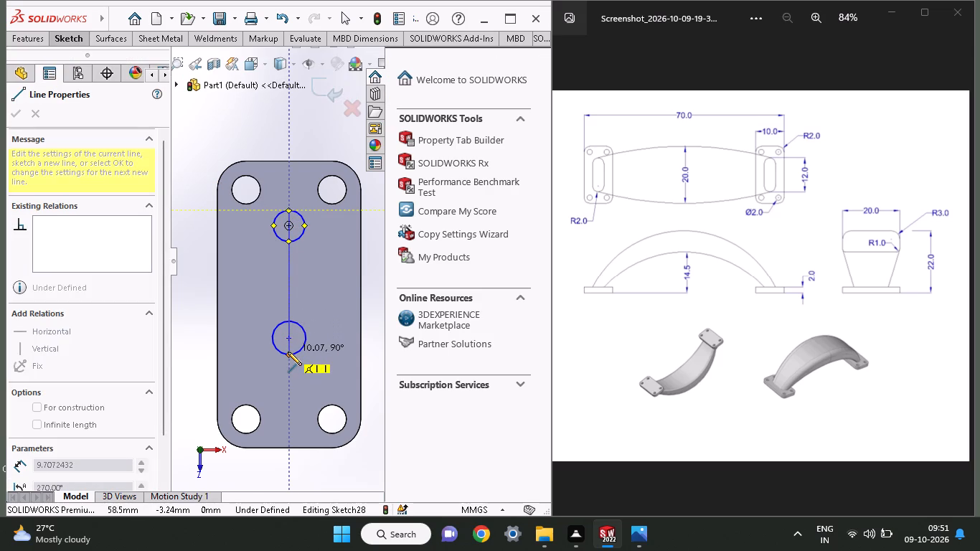
left_click(288, 352)
right_click(248, 123)
left_click(258, 132)
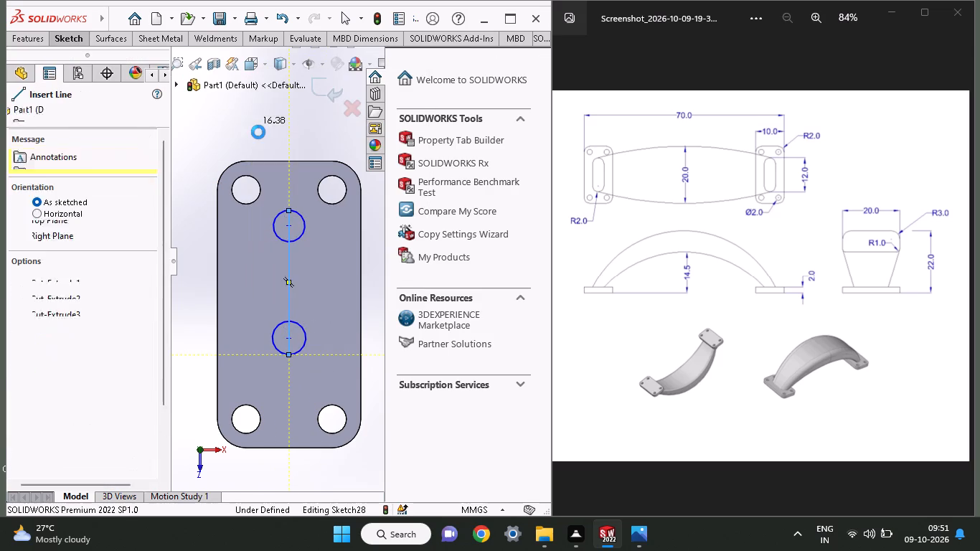
Dimension the vertical line's length to 12 mm.
left_click(60, 35)
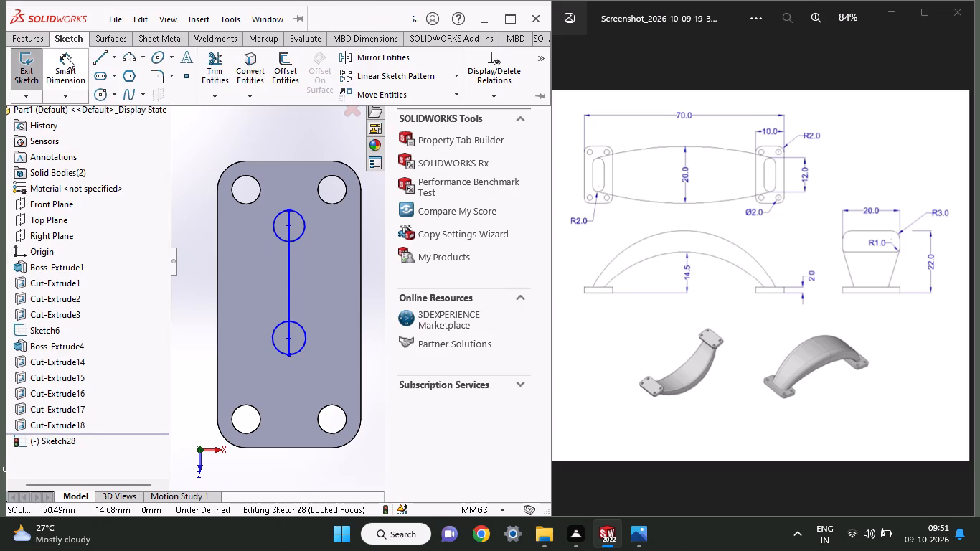
left_click(67, 57)
left_click(290, 270)
left_click(336, 291)
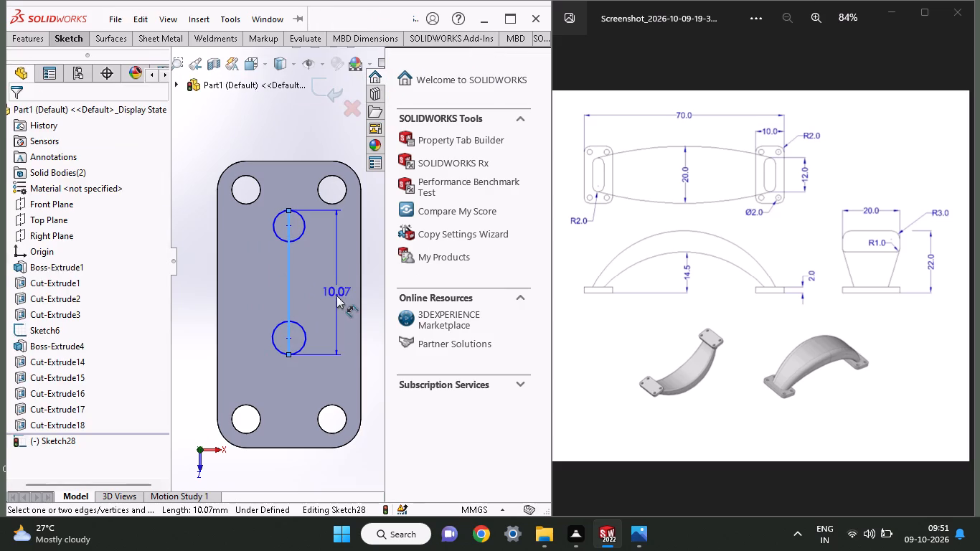
type("12")
key("Return")
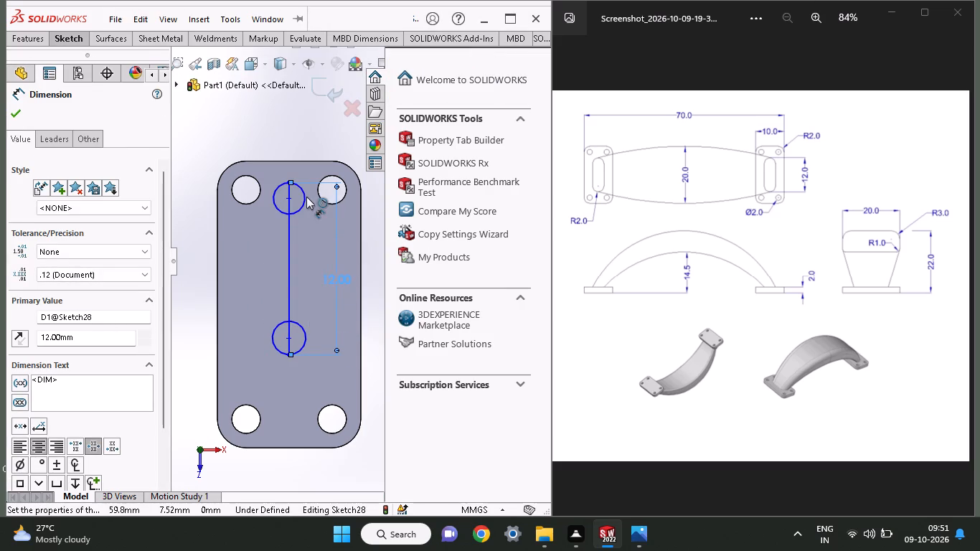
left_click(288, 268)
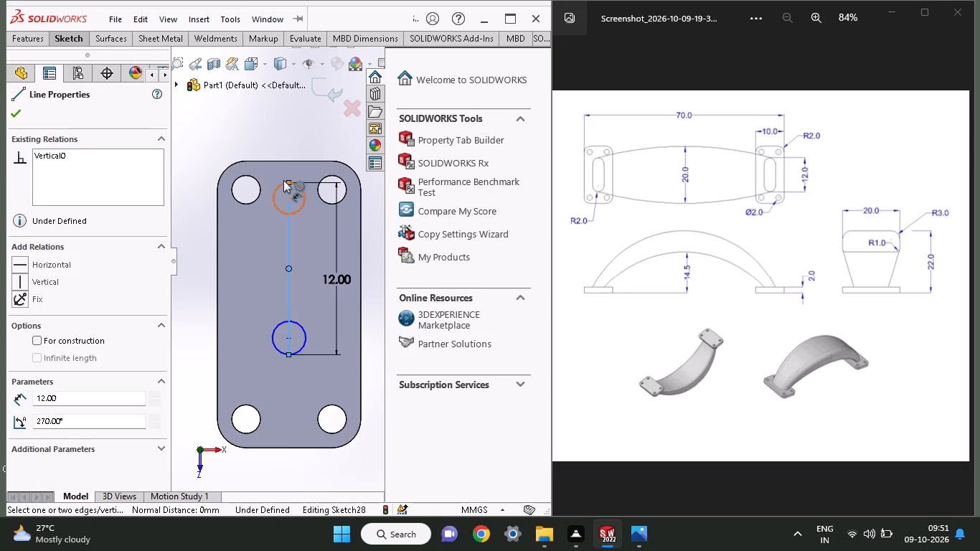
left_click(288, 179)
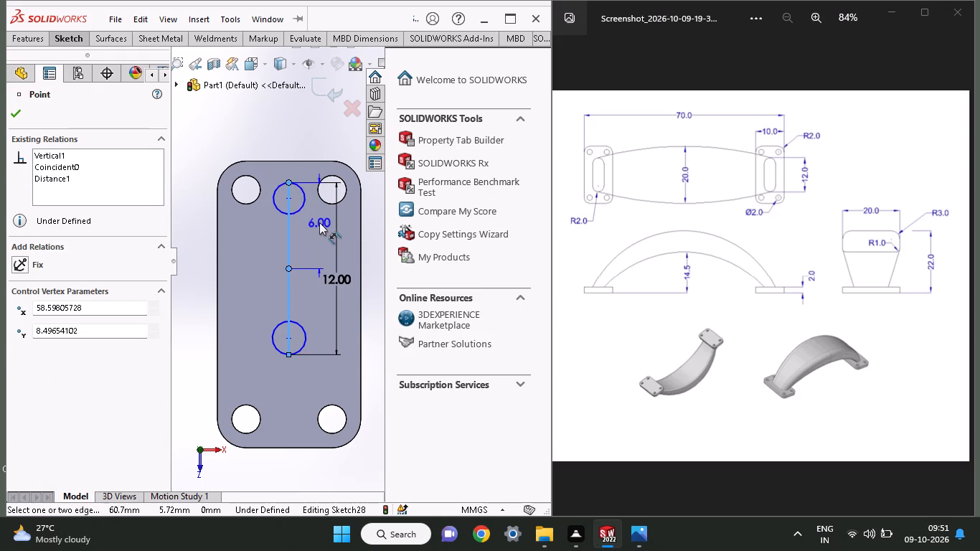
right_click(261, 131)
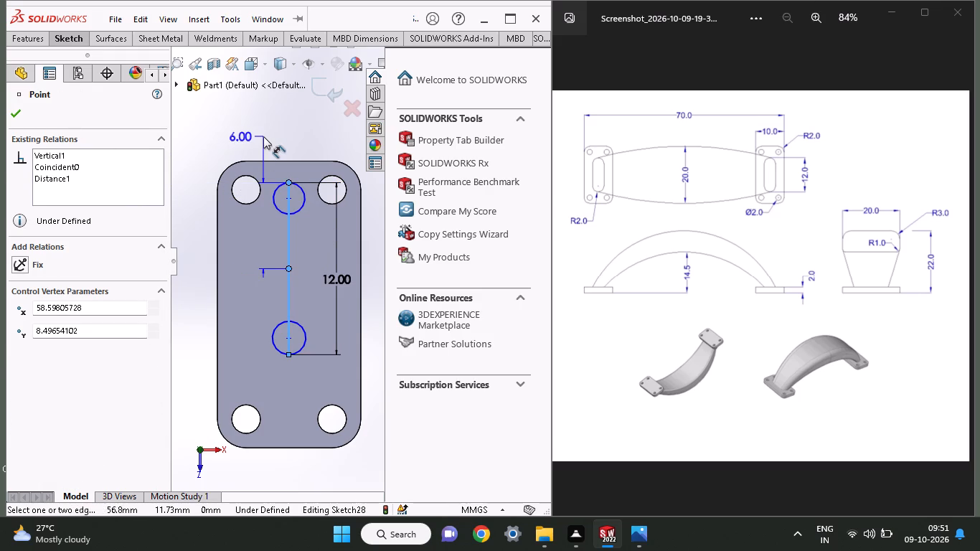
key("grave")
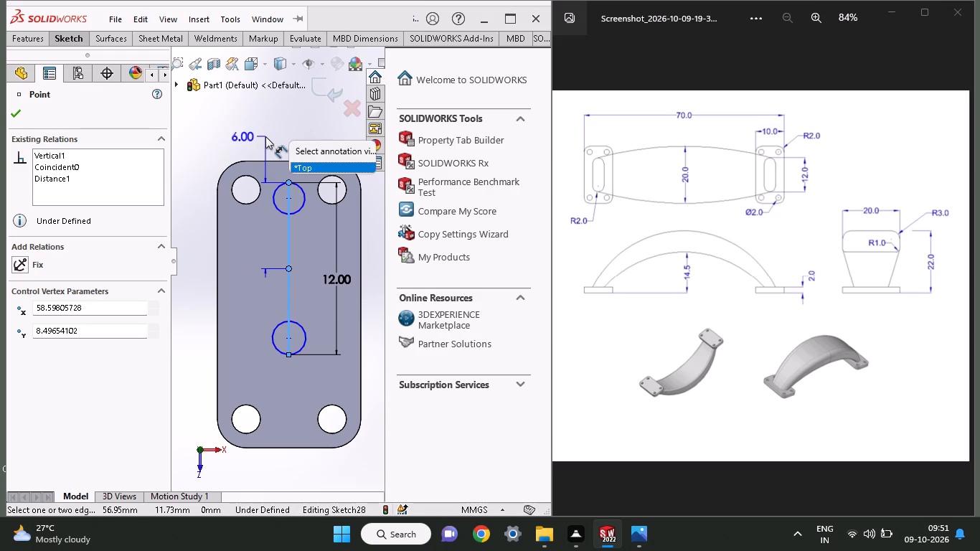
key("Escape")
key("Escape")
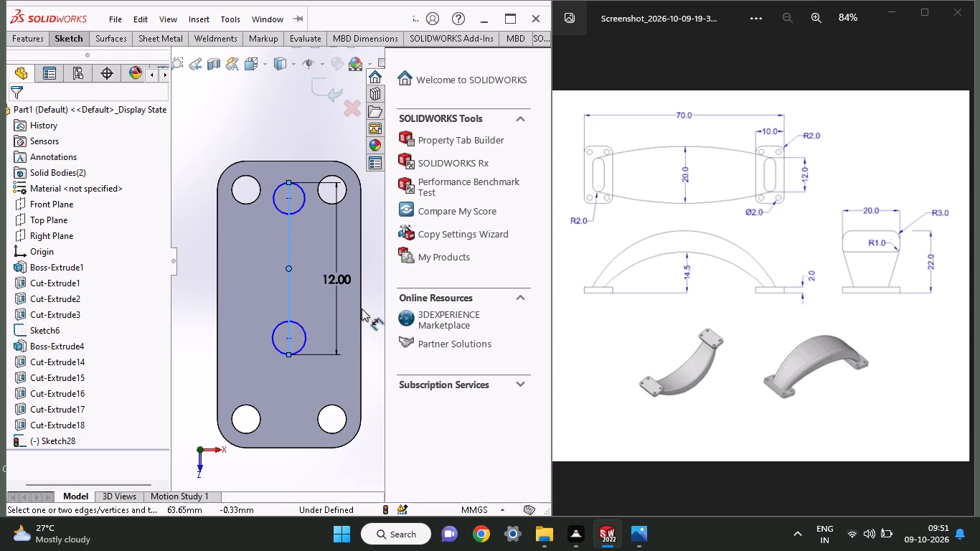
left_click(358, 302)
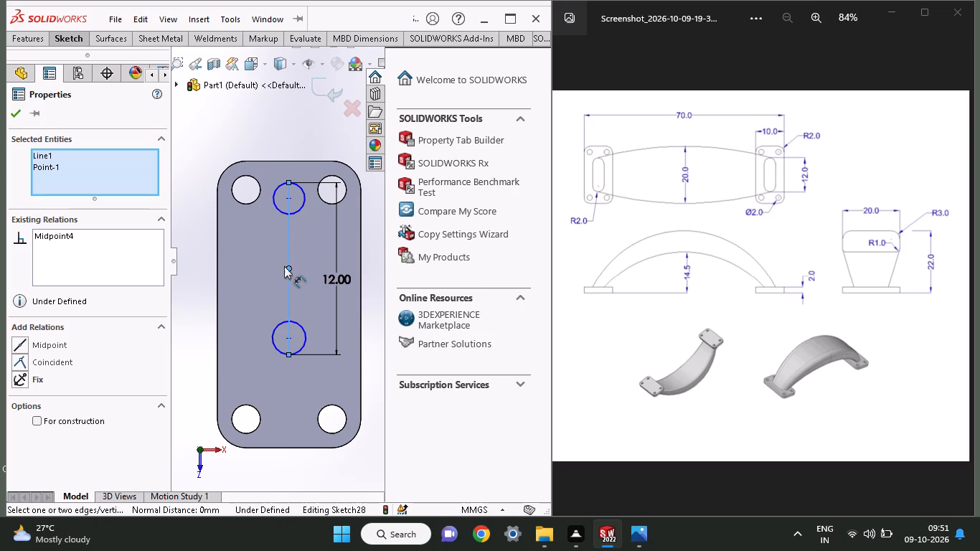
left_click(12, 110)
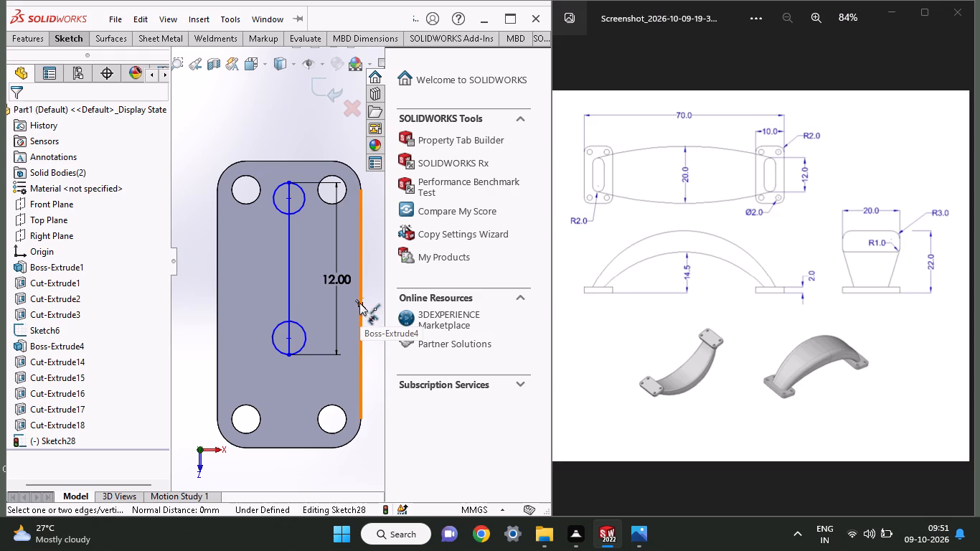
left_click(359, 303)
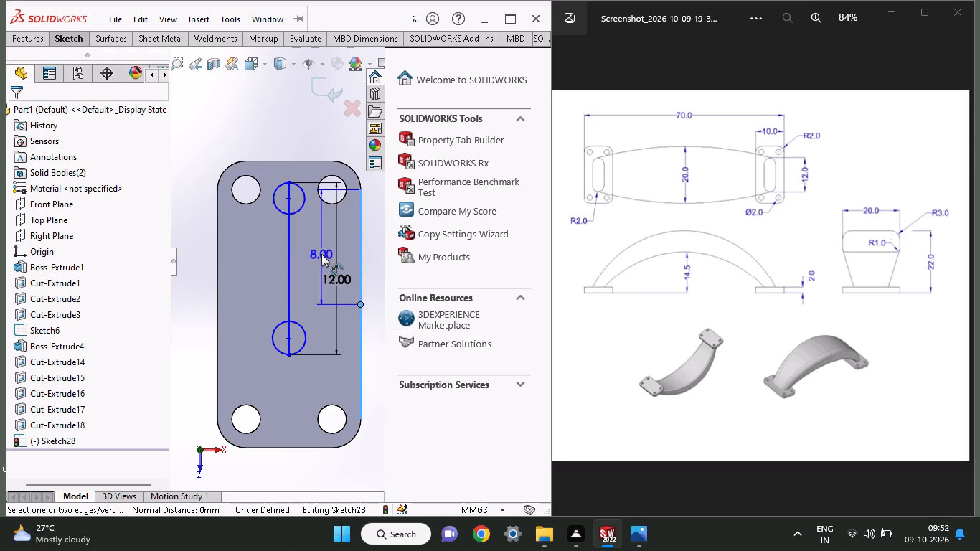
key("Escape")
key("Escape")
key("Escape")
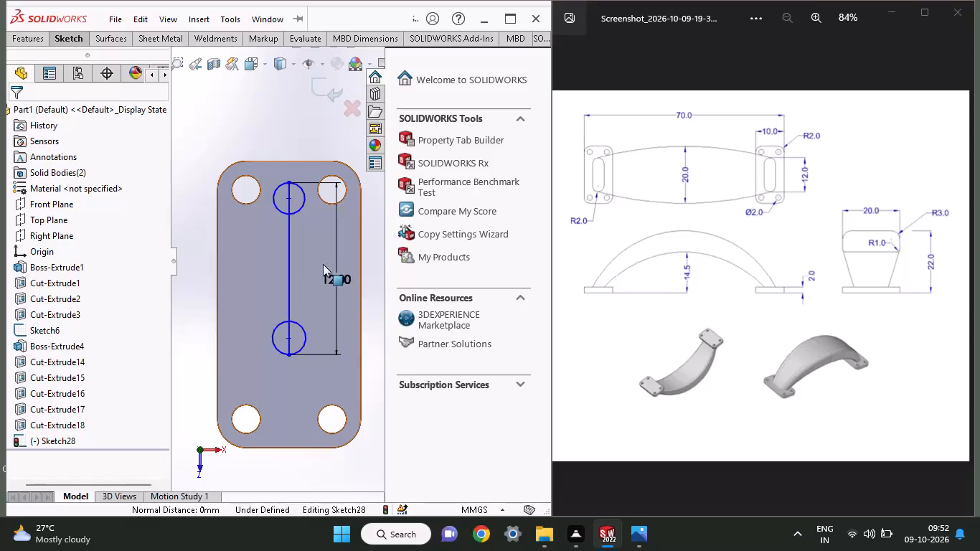
Dimension the vertical offset between the 12 mm line's midpoint and the plate's long side edge midpoint to 0 mm.
left_click(72, 37)
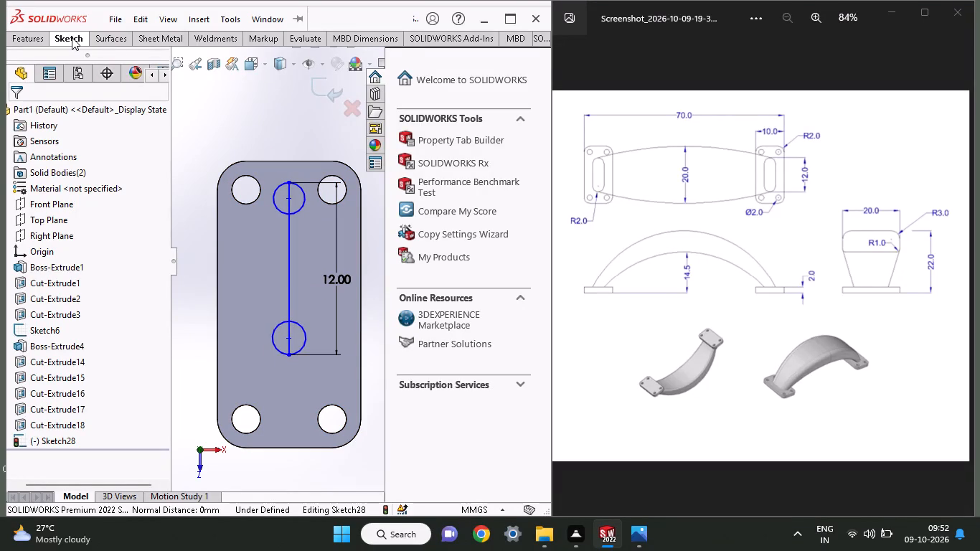
left_click(70, 71)
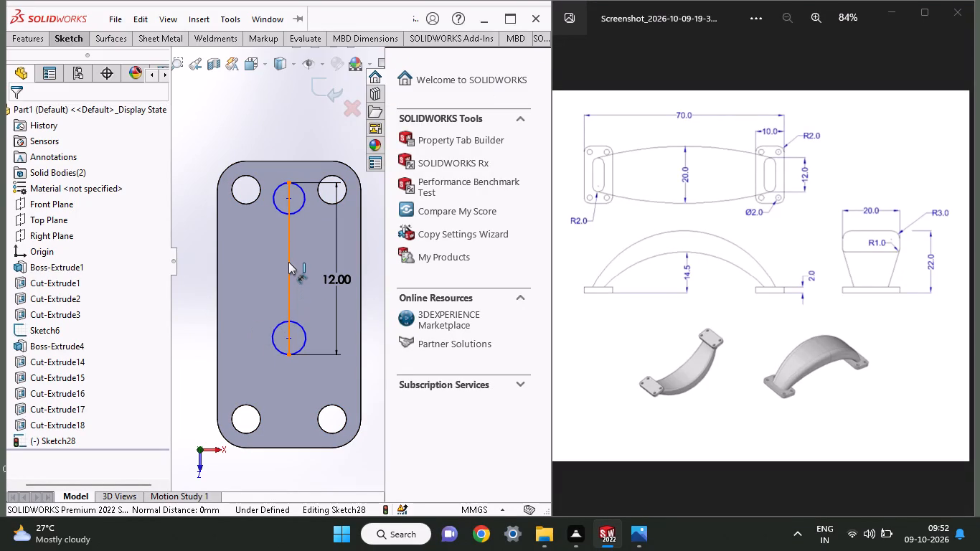
left_click(288, 268)
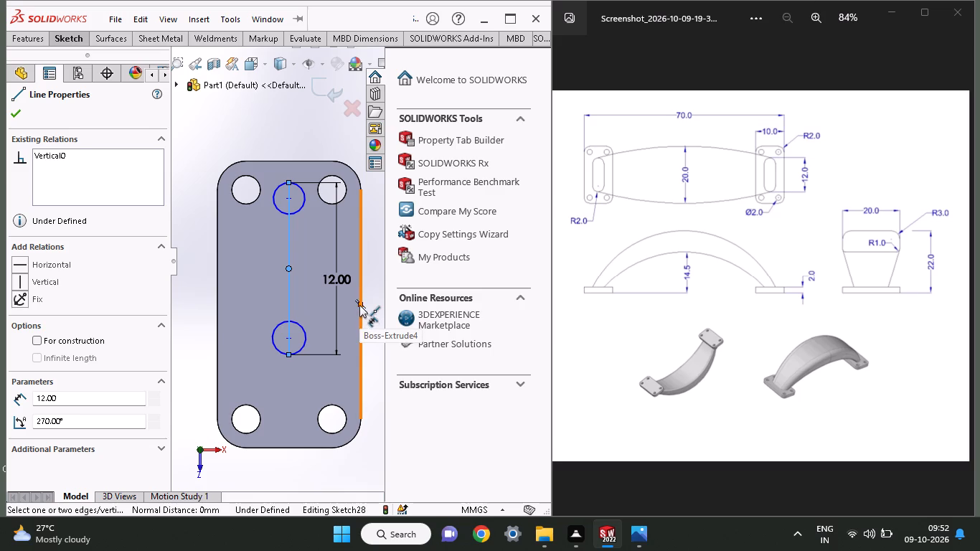
left_click(359, 305)
left_click(380, 299)
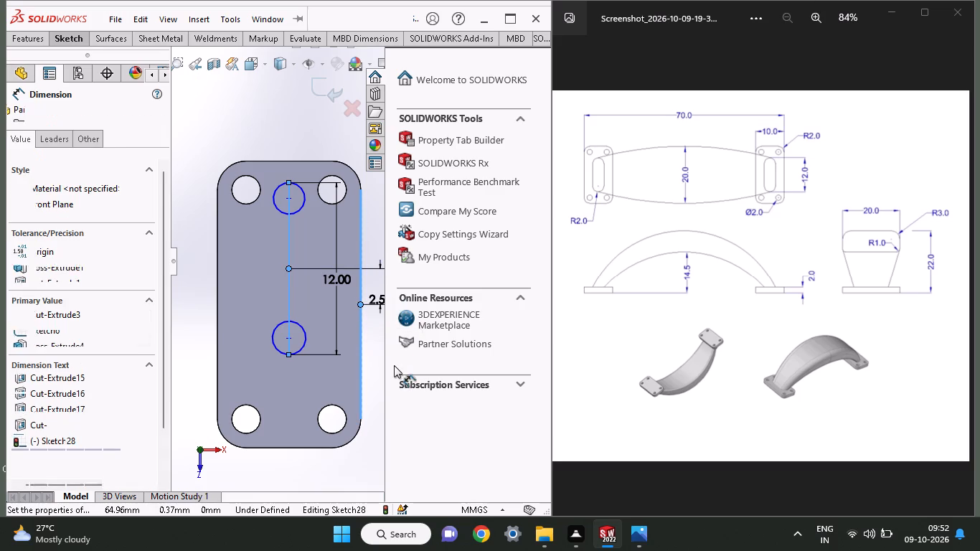
key("0")
key("Return")
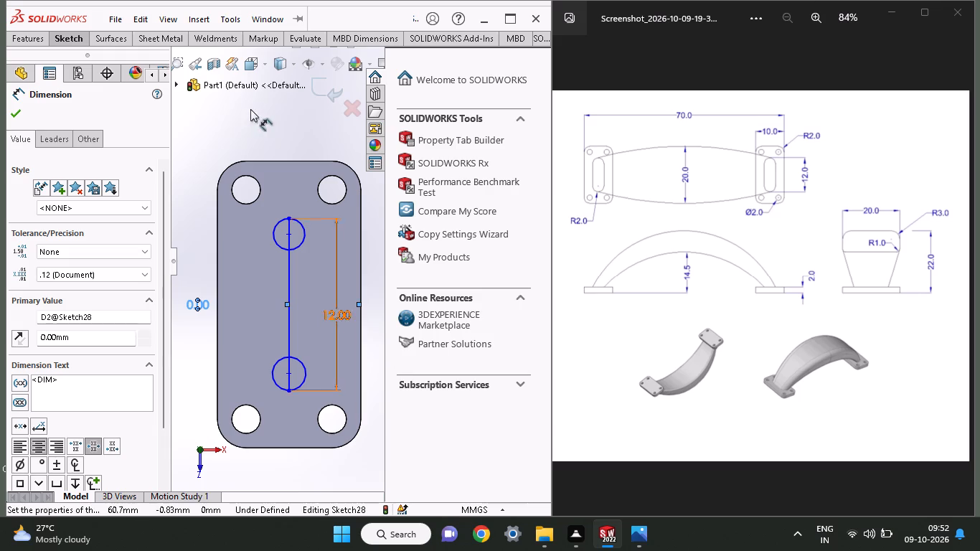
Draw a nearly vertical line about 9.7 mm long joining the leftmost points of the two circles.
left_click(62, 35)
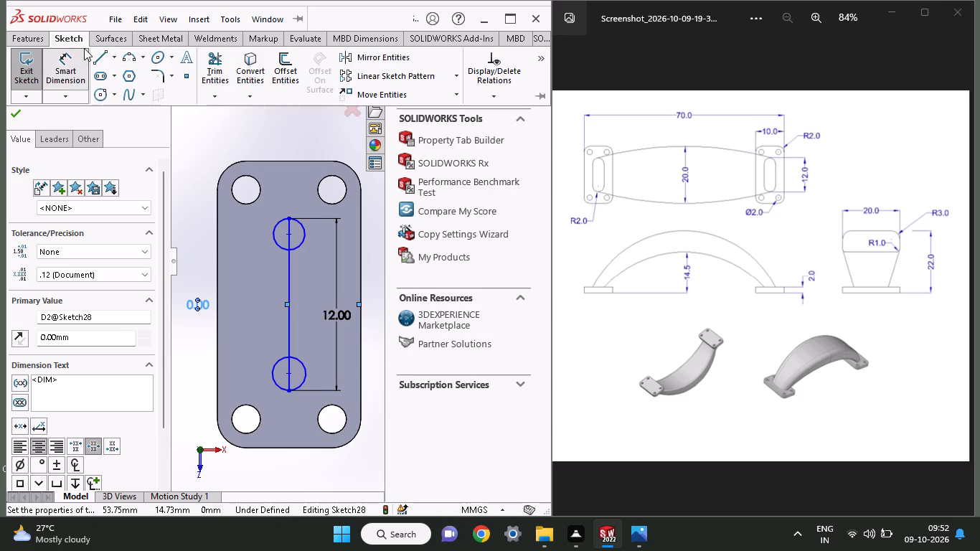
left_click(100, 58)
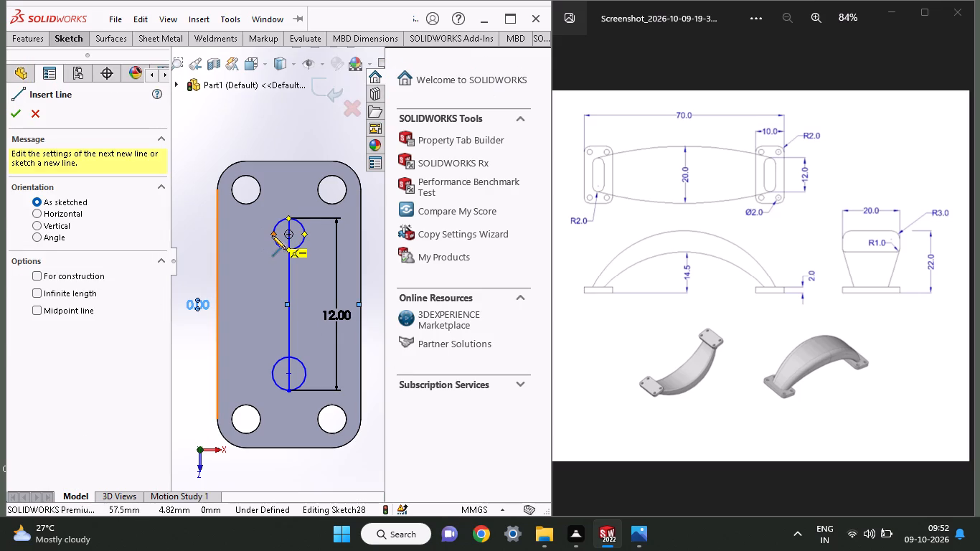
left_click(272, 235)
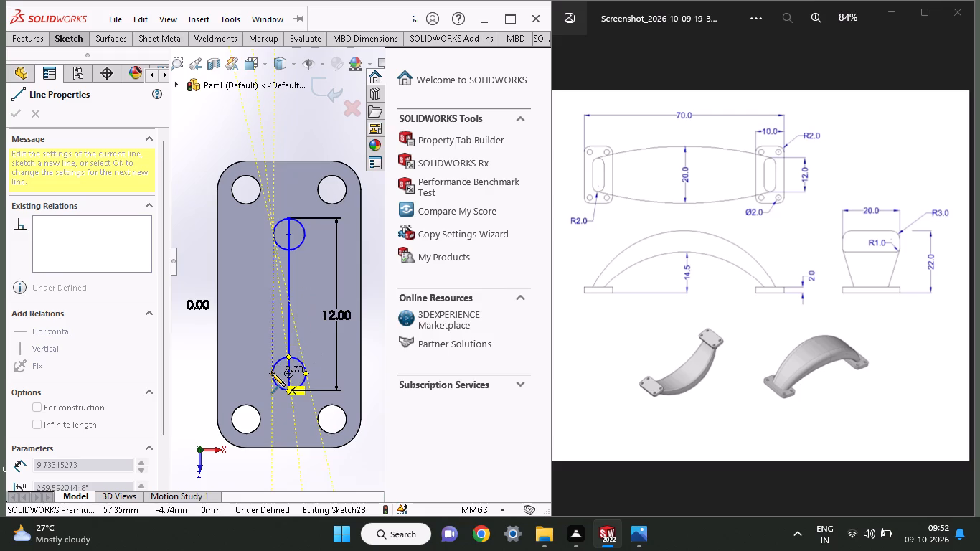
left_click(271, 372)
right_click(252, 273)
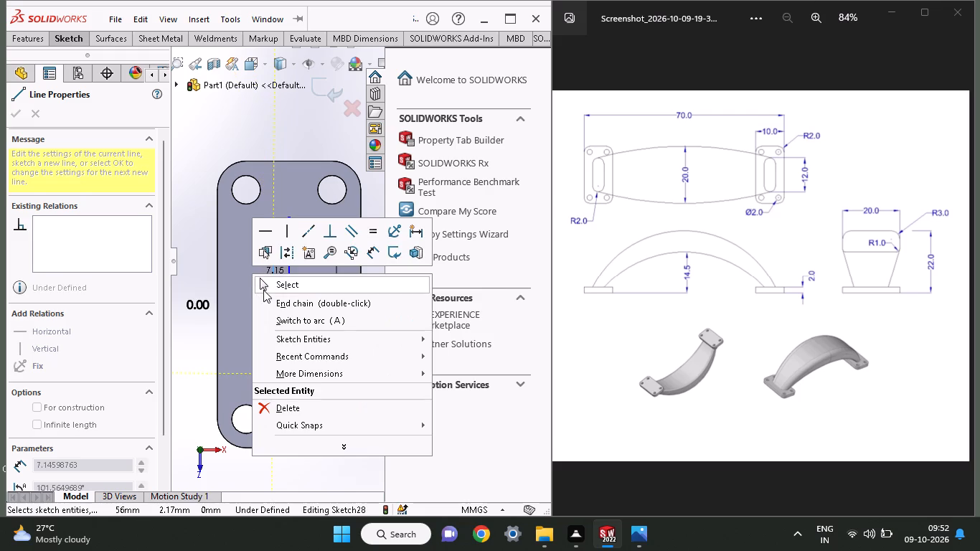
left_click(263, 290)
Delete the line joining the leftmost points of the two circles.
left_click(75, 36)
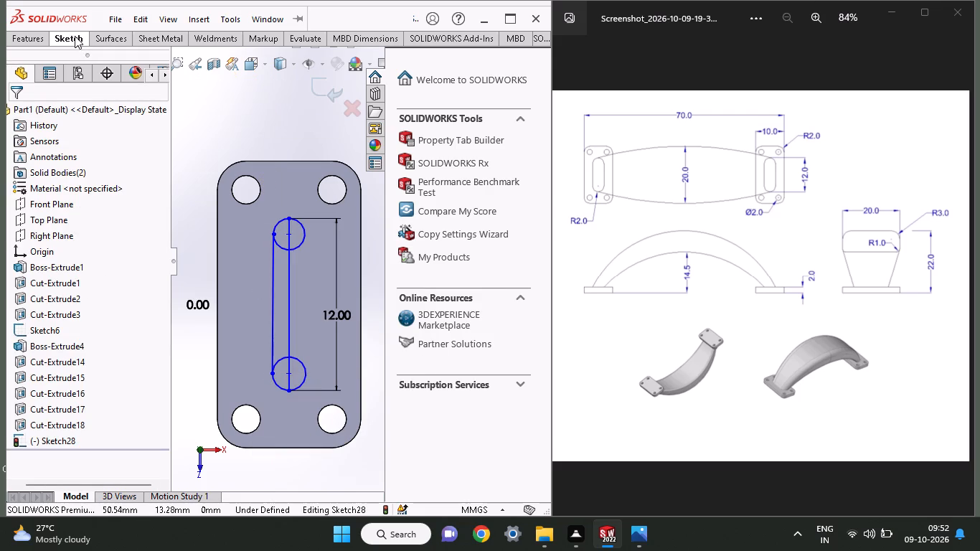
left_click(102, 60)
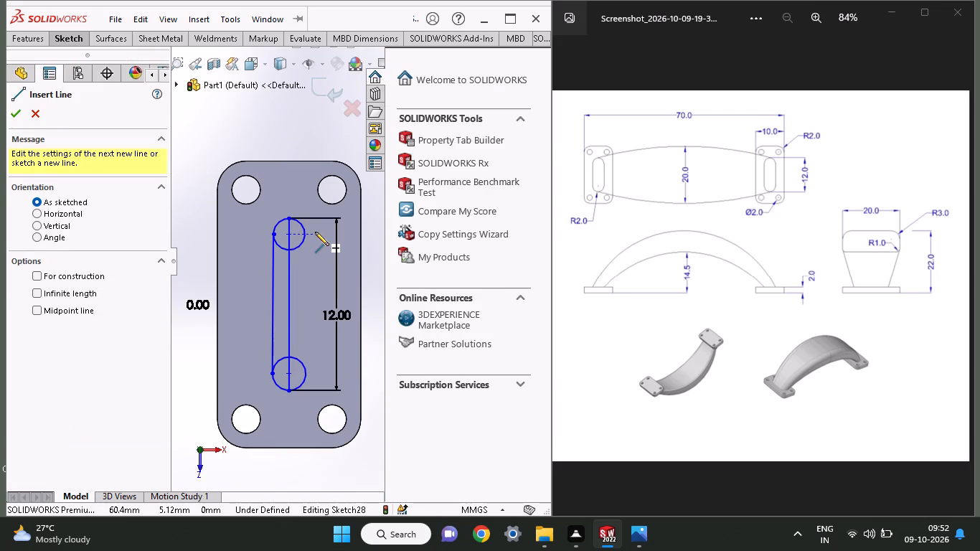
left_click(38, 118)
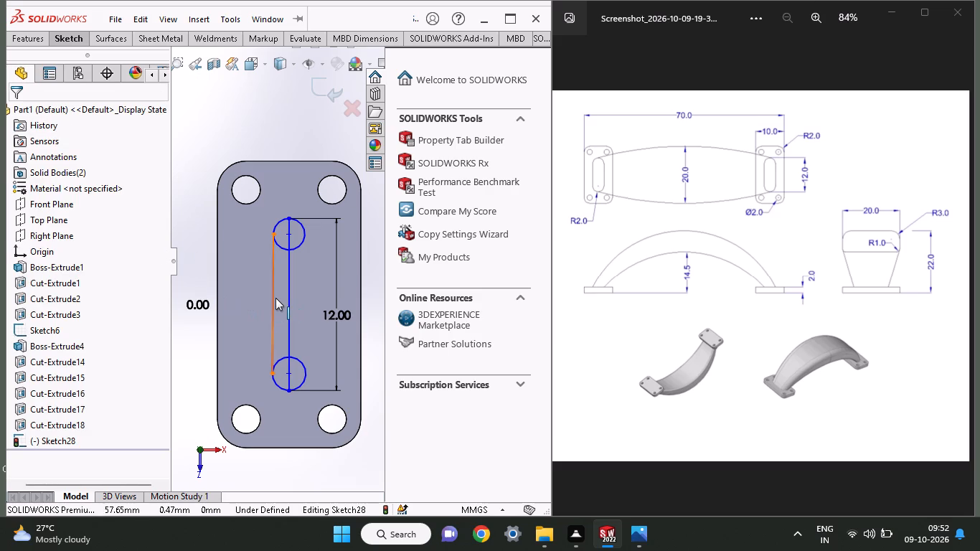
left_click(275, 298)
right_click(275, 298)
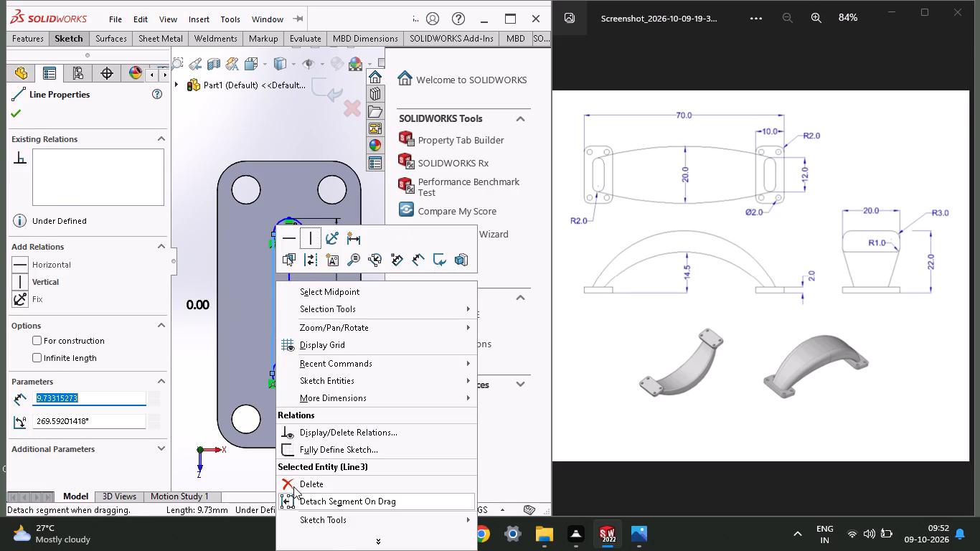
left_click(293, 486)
Delete the 0 mm alignment dimension beside the plate.
right_click(191, 301)
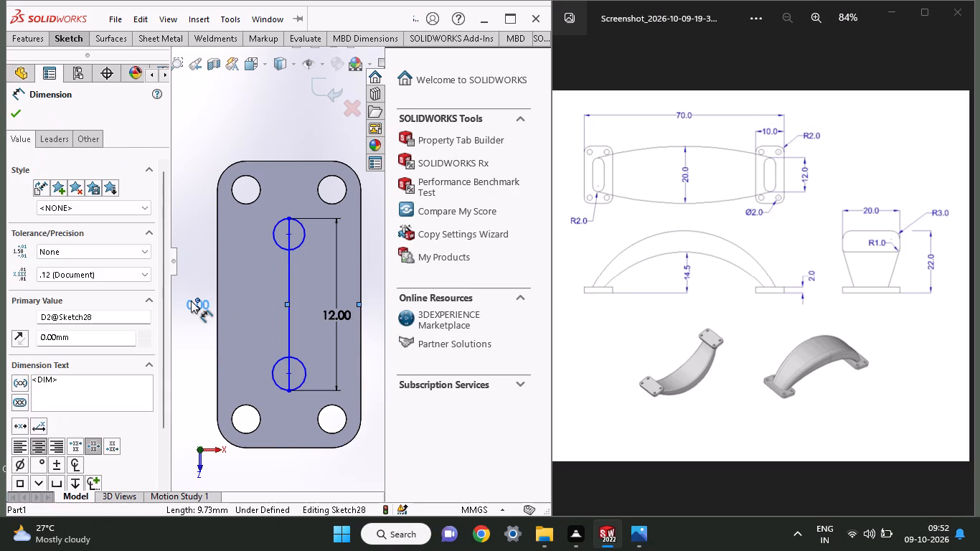
left_click(215, 349)
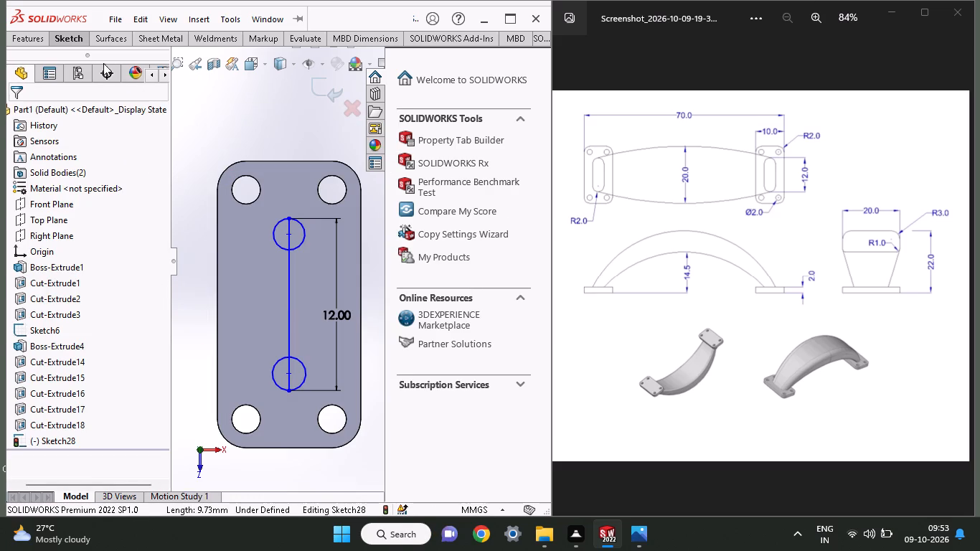
Dimension the diameters of the upper and lower circles to 4 mm each.
left_click(72, 40)
left_click(71, 59)
left_click(281, 251)
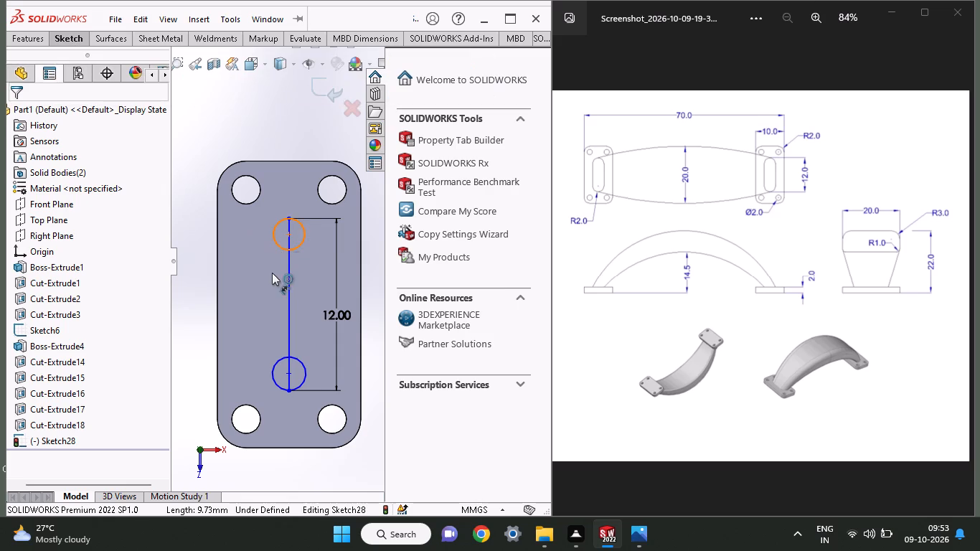
left_click(271, 273)
key("4")
key("Return")
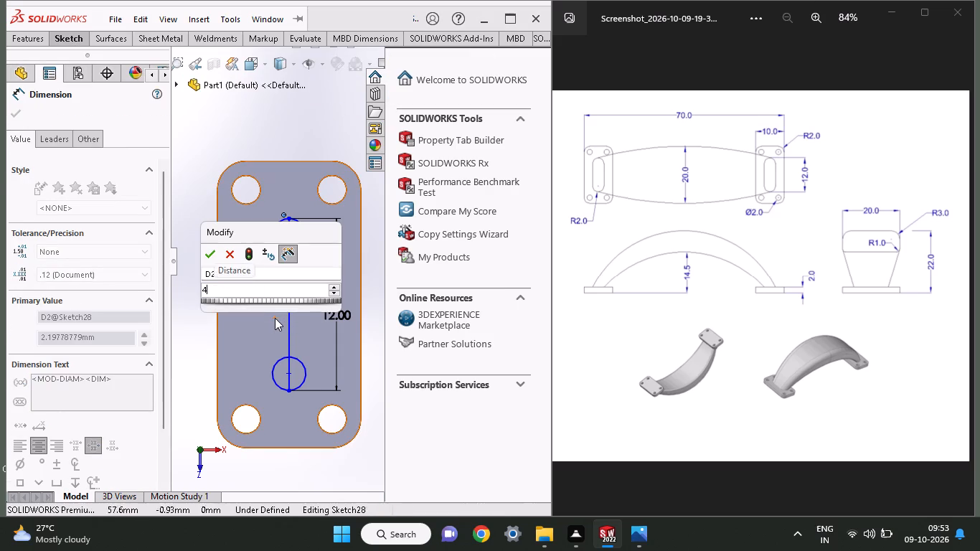
left_click(278, 368)
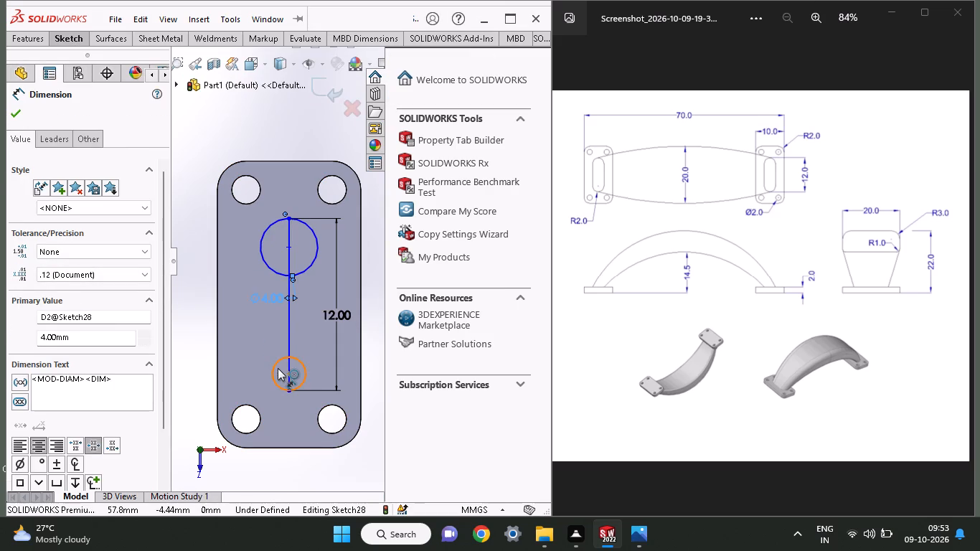
left_click(272, 331)
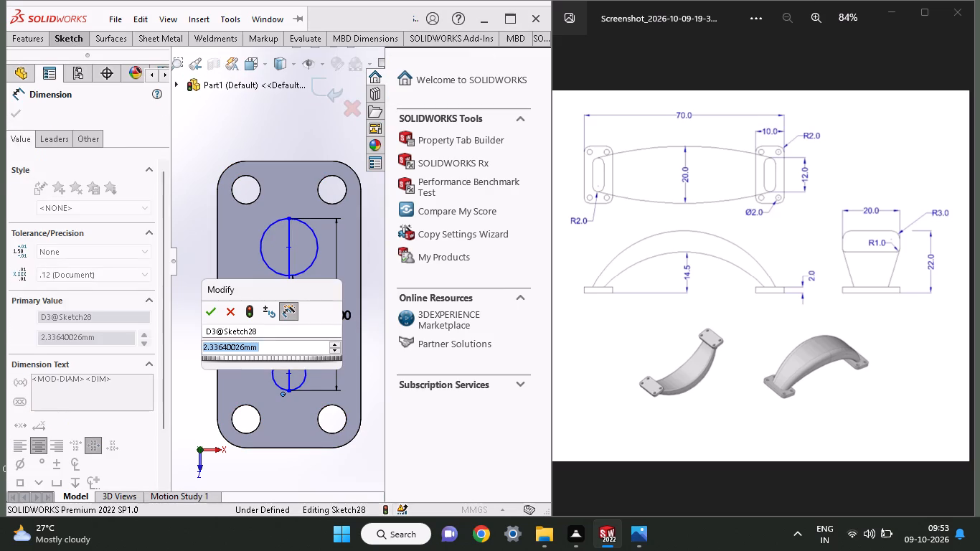
key("4")
key("Return")
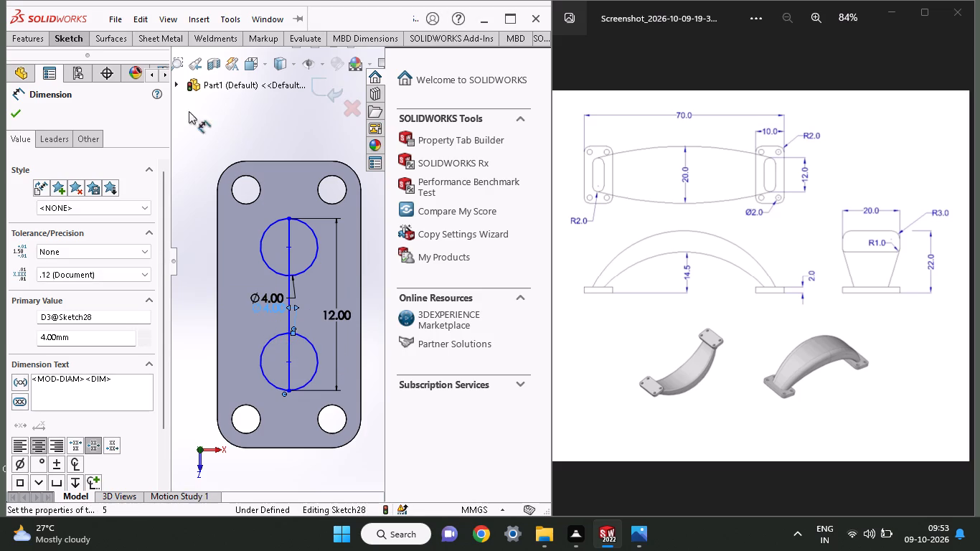
Draw an 8 mm vertical line joining the leftmost points of the two 4 mm circles.
left_click(67, 40)
left_click(98, 67)
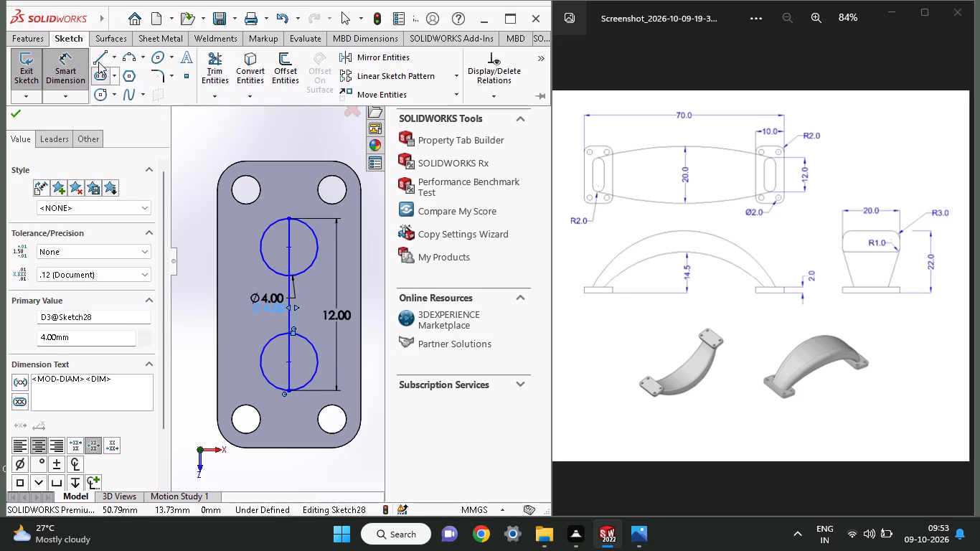
left_click(14, 116)
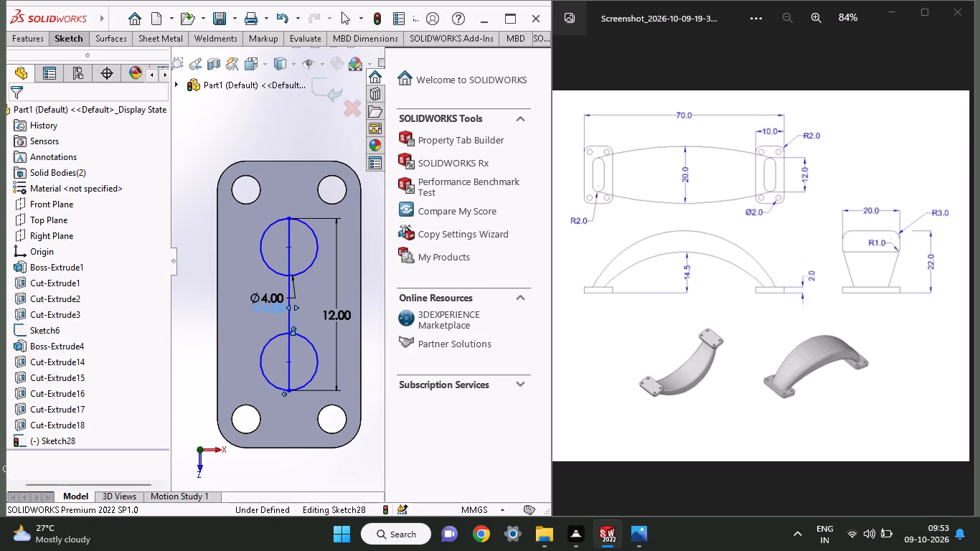
left_click(64, 44)
left_click(99, 60)
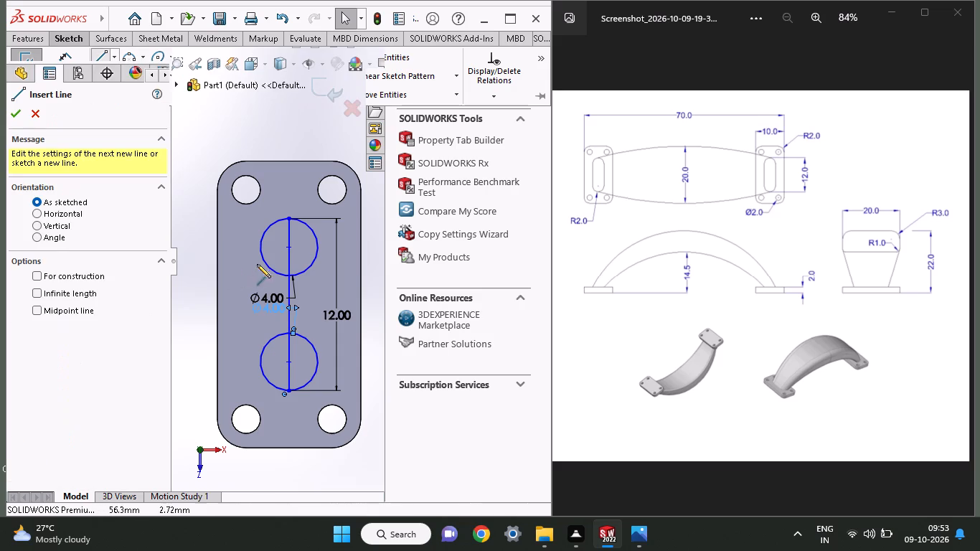
left_click(258, 249)
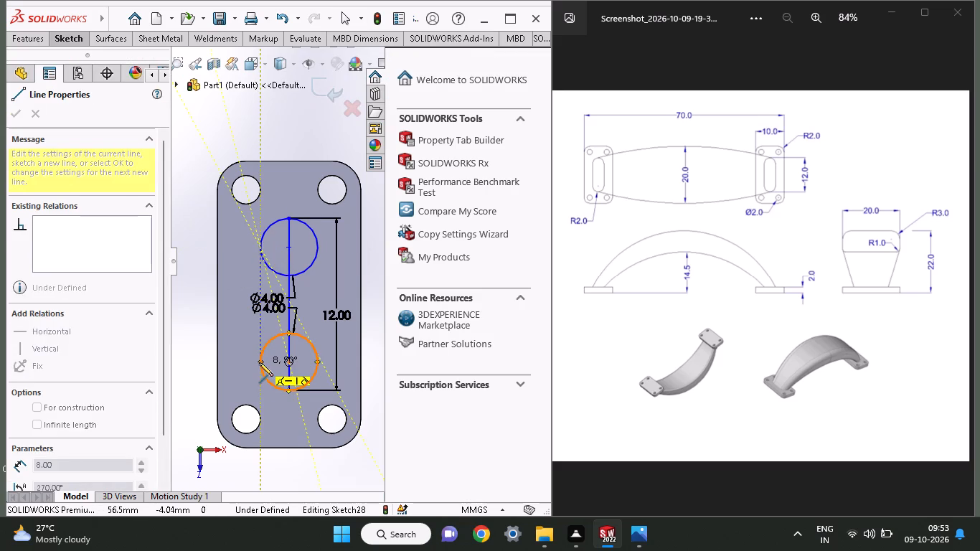
left_click(259, 362)
right_click(231, 261)
left_click(241, 270)
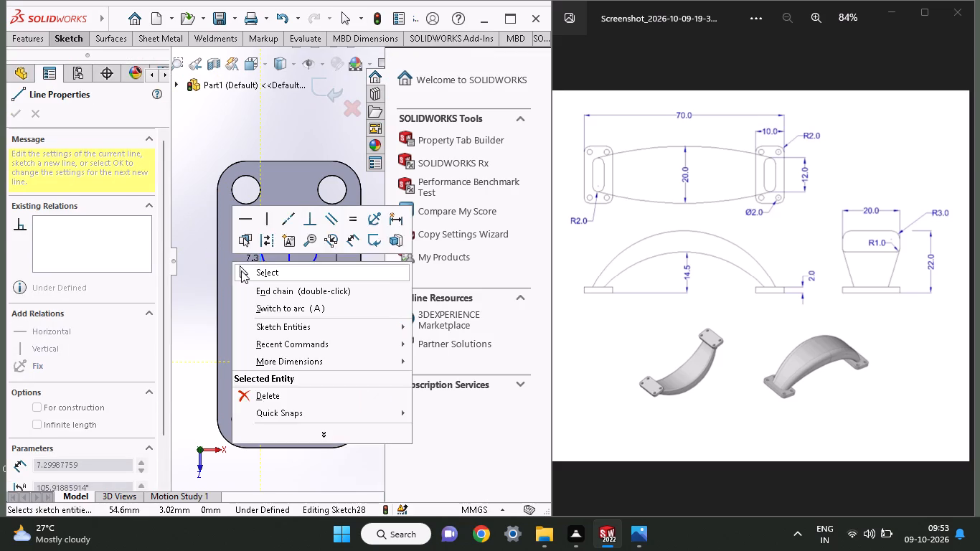
left_click(55, 33)
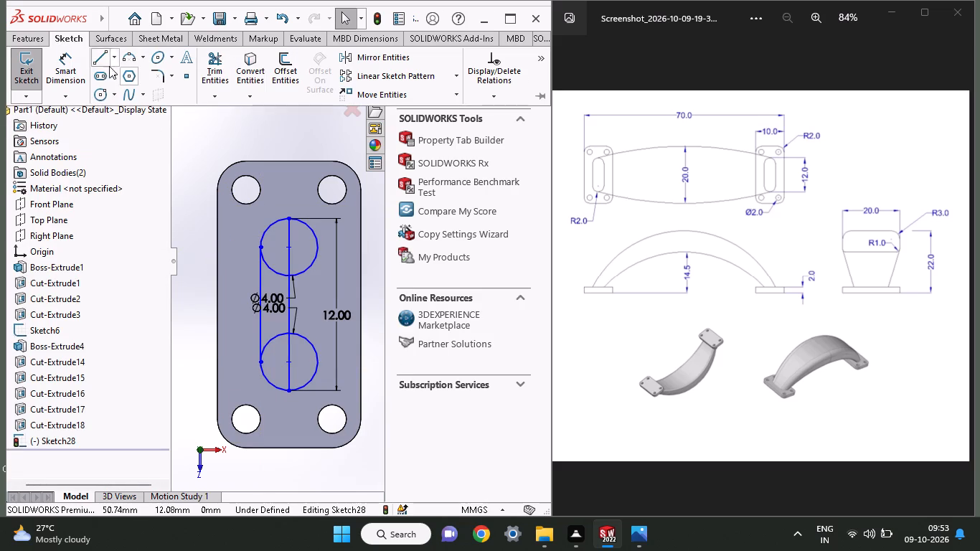
Draw a vertical line joining the rightmost points of the two 4 mm circles on the second plate.
left_click(103, 65)
left_click(316, 249)
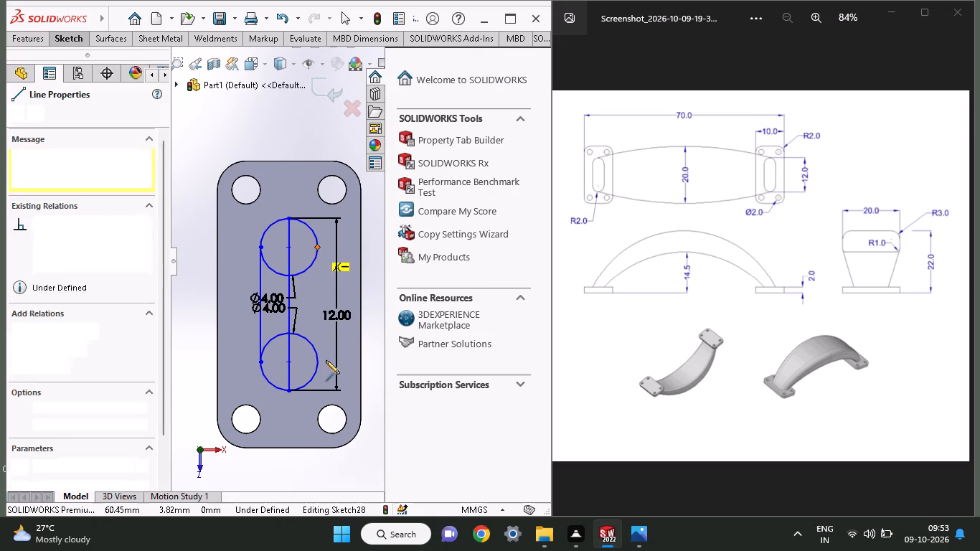
left_click(318, 361)
right_click(263, 164)
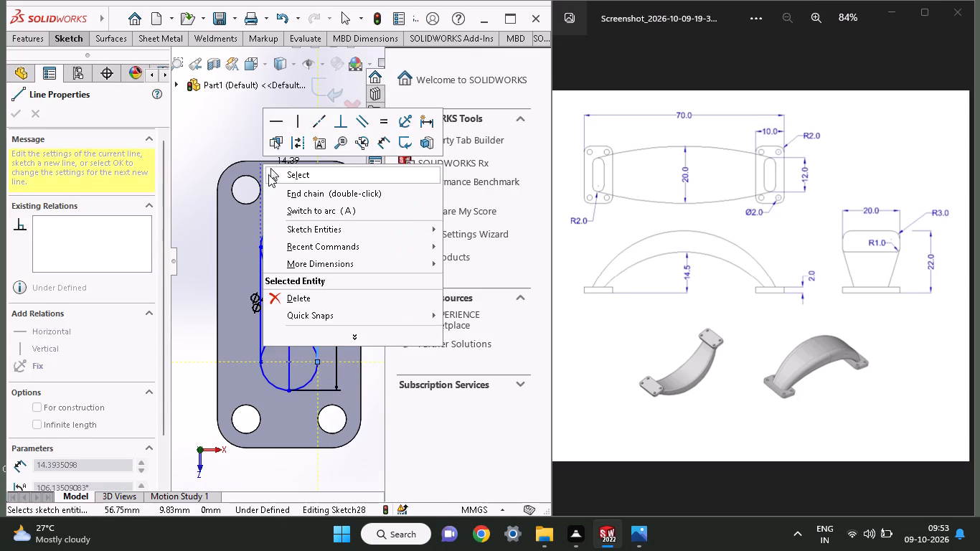
left_click(276, 178)
Trim away the inner halves of both circles and the vertical centre line, leaving only the slot outline.
left_click(80, 43)
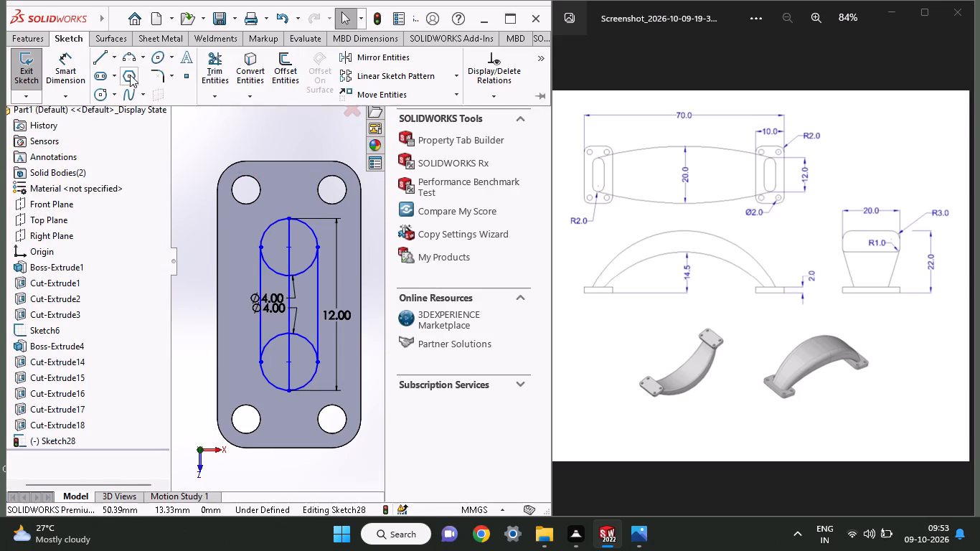
left_click(219, 60)
left_click_drag(273, 278, 278, 271)
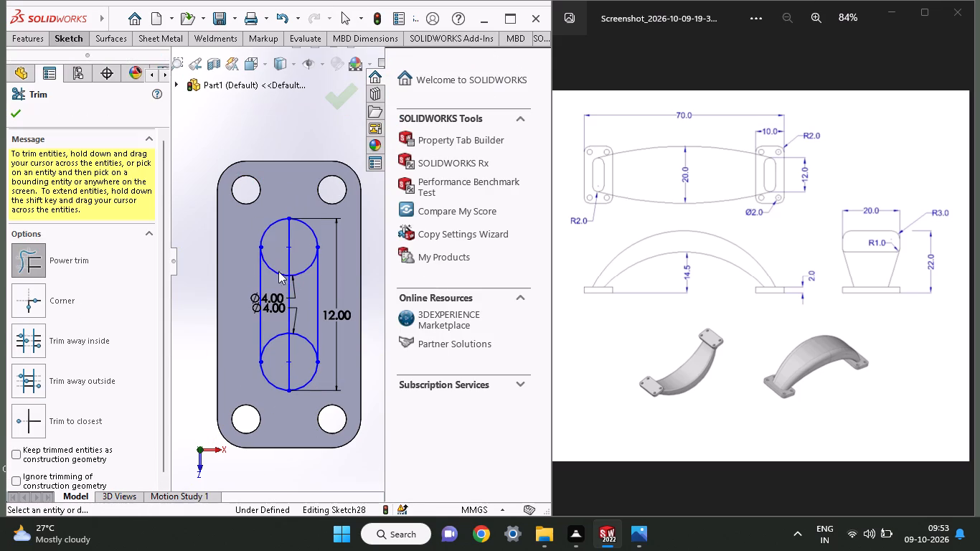
left_click_drag(278, 271, 283, 354)
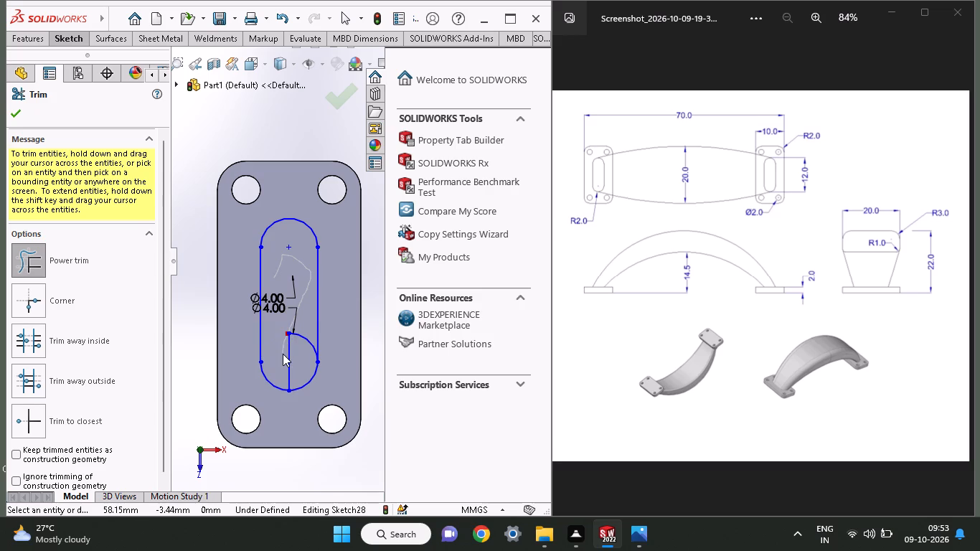
left_click_drag(283, 354, 301, 326)
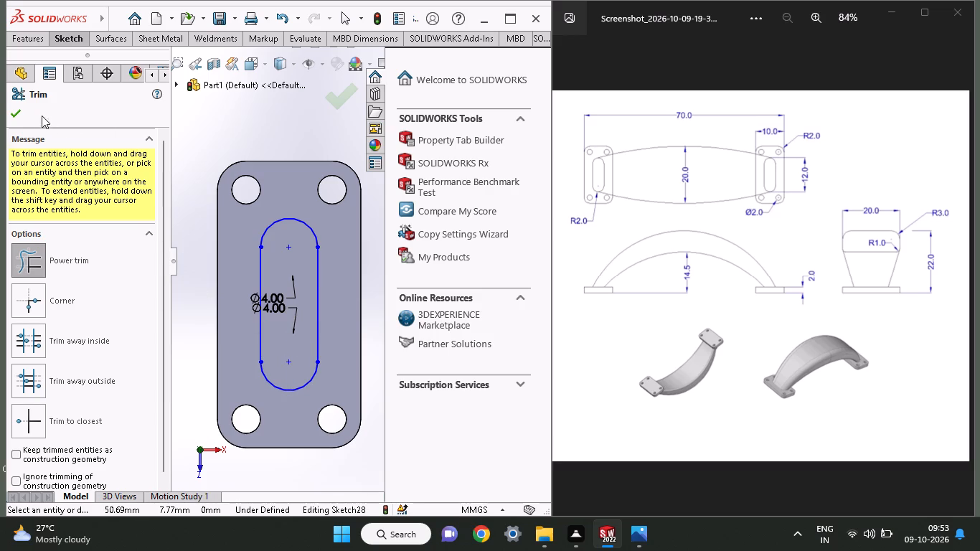
left_click(16, 113)
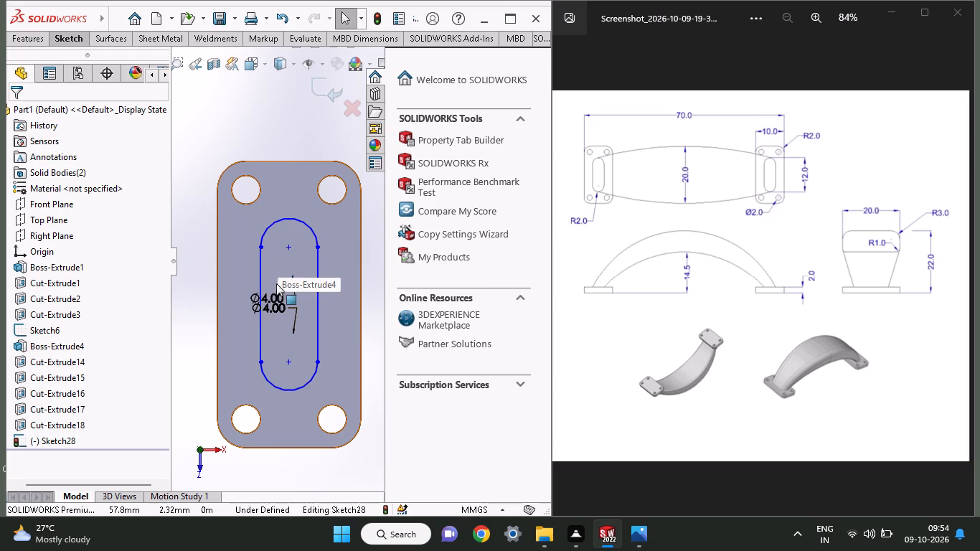
Sketch a vertical line about 10 mm long down the middle of the first mounting plate, near the origin.
scroll(274, 292, "up", 9, "ctrl")
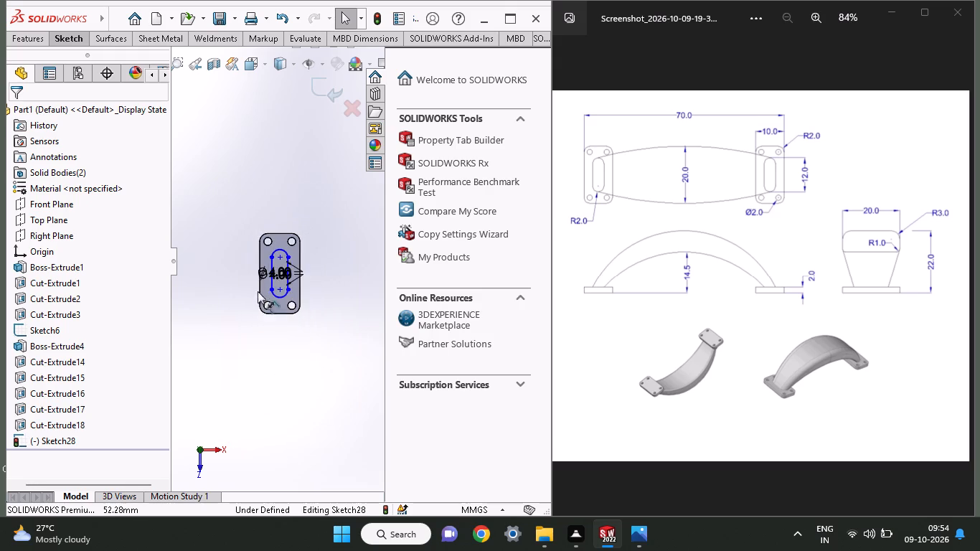
scroll(258, 291, "up", 5, "ctrl")
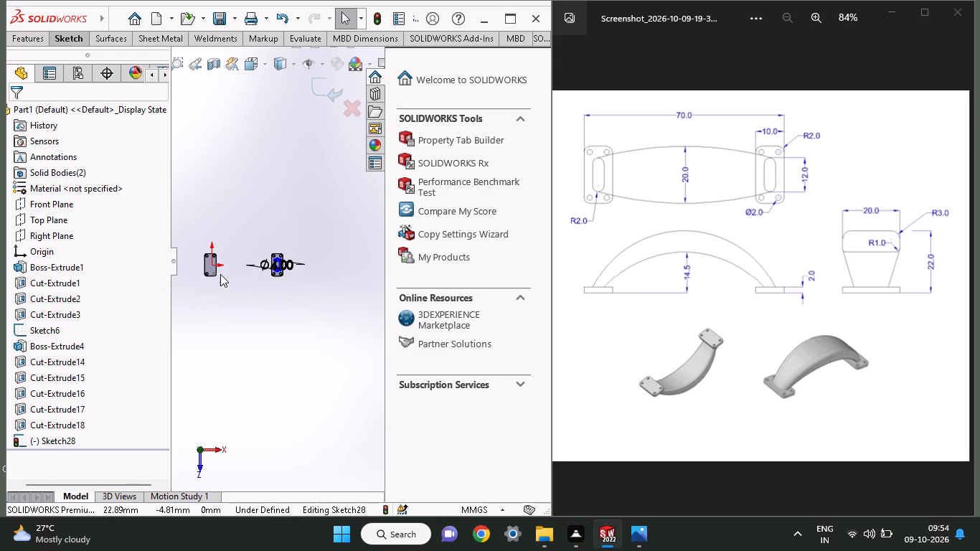
scroll(220, 267, "down", 13, "ctrl")
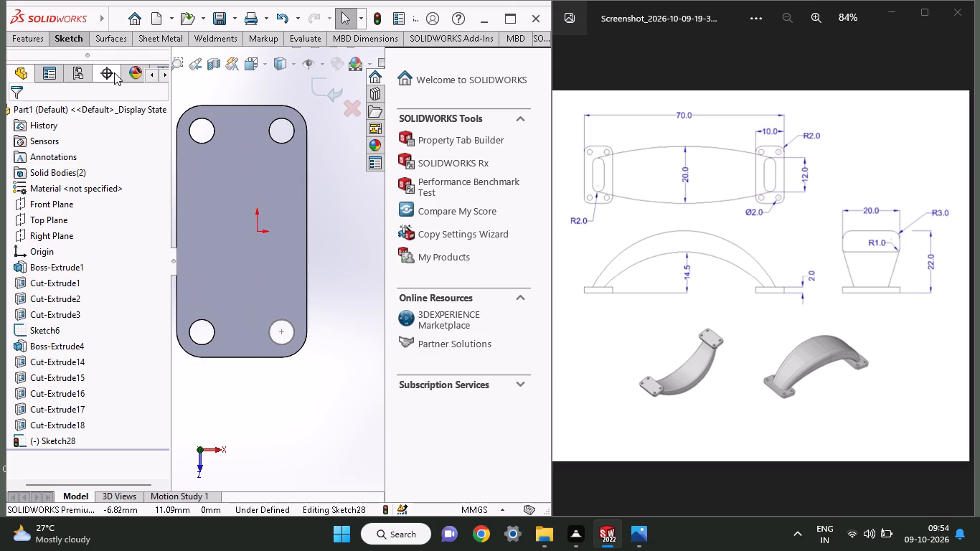
left_click(77, 34)
left_click(98, 61)
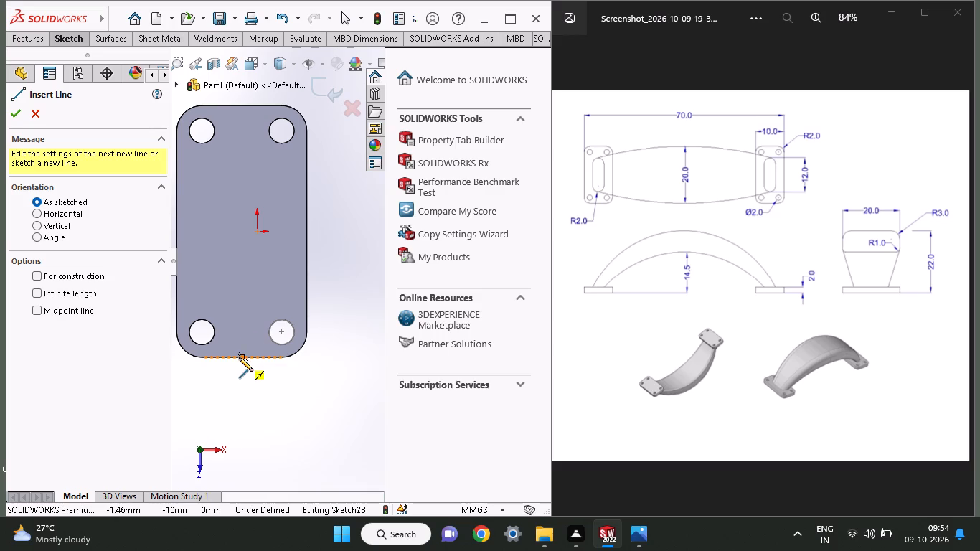
left_click(242, 299)
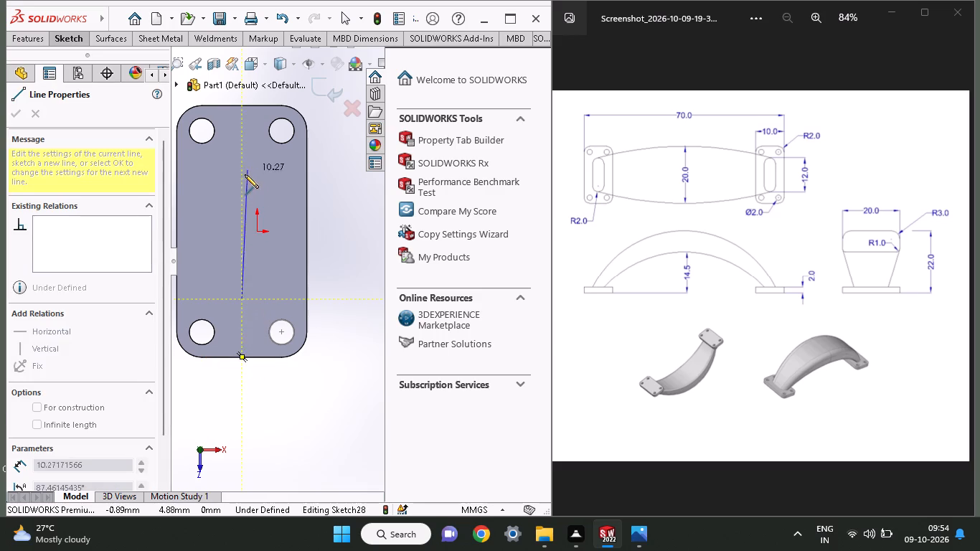
left_click(239, 171)
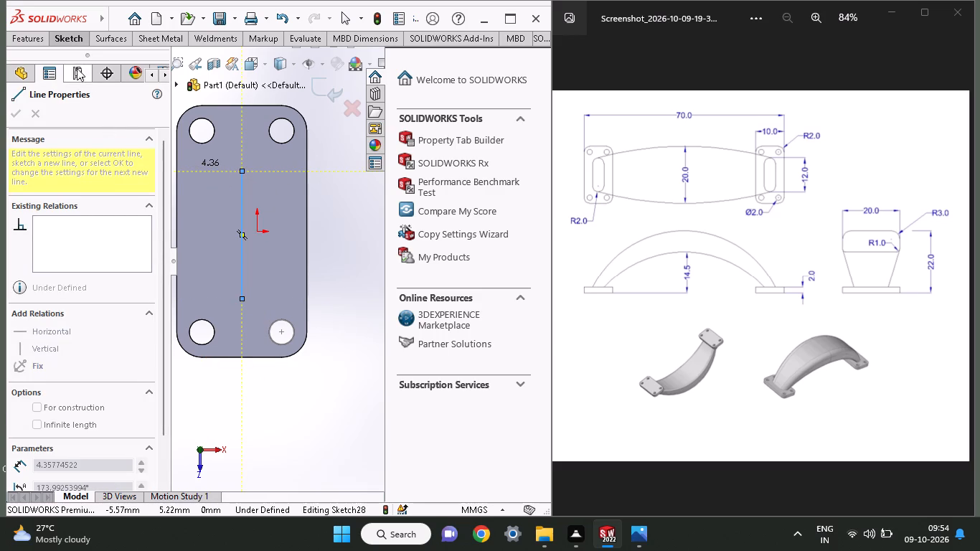
Draw circles of about 2.7 mm and 1.7 mm diameter centred on the line's upper and lower endpoints.
left_click(70, 39)
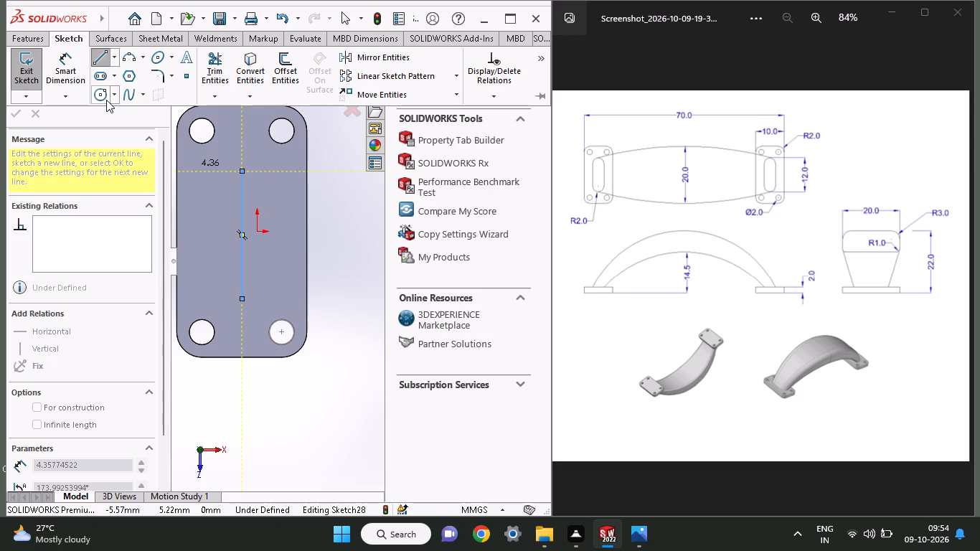
left_click(106, 100)
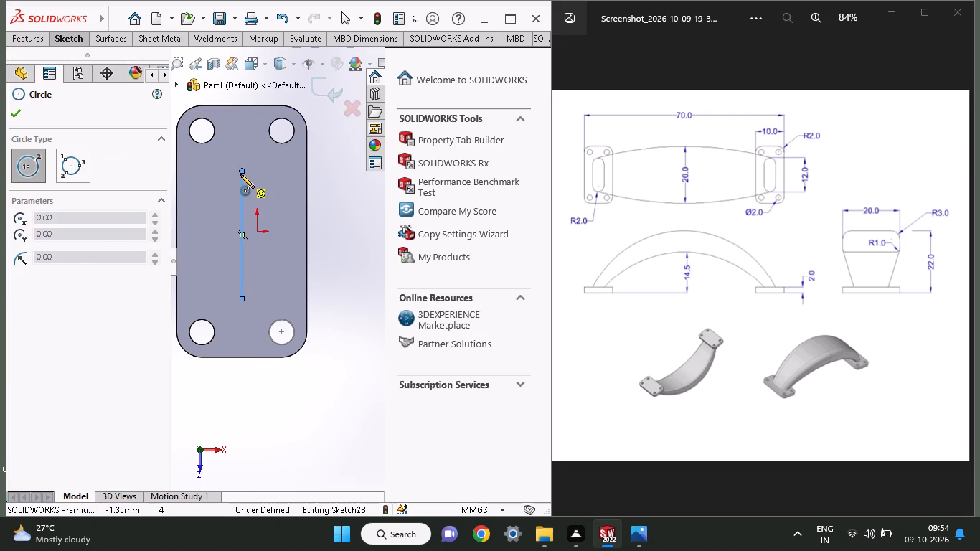
left_click(240, 174)
left_click(245, 189)
left_click(240, 299)
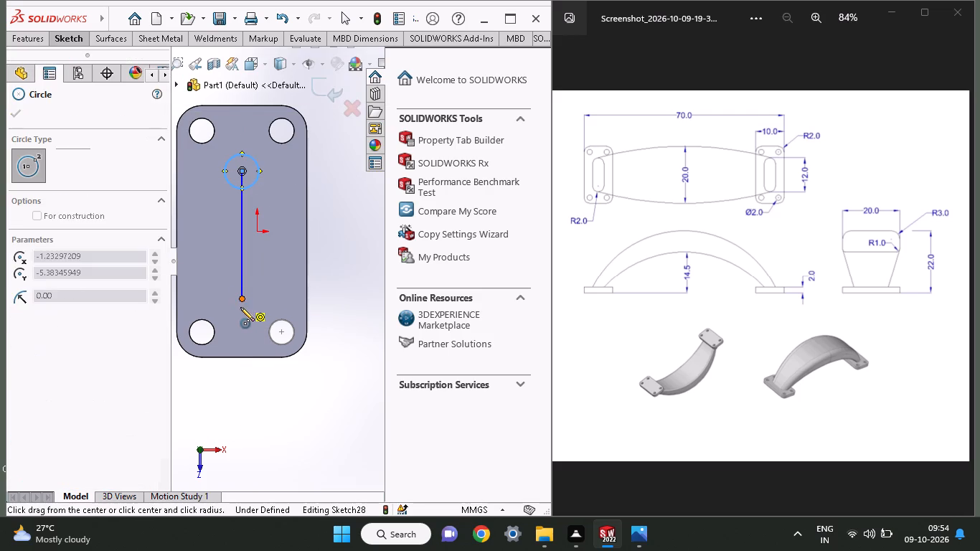
left_click(240, 310)
left_click(13, 117)
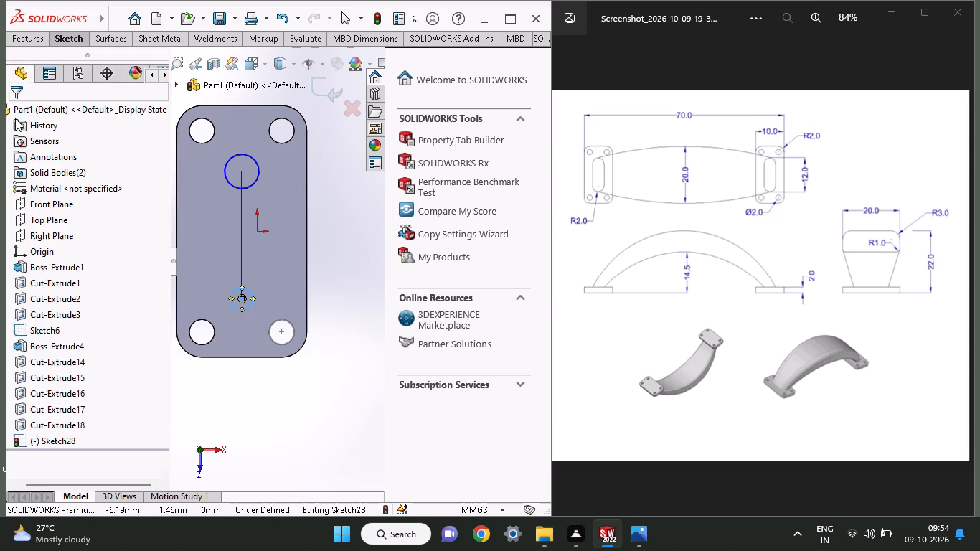
Delete the vertical line joining the centres of the two circles.
left_click(242, 253)
right_click(242, 253)
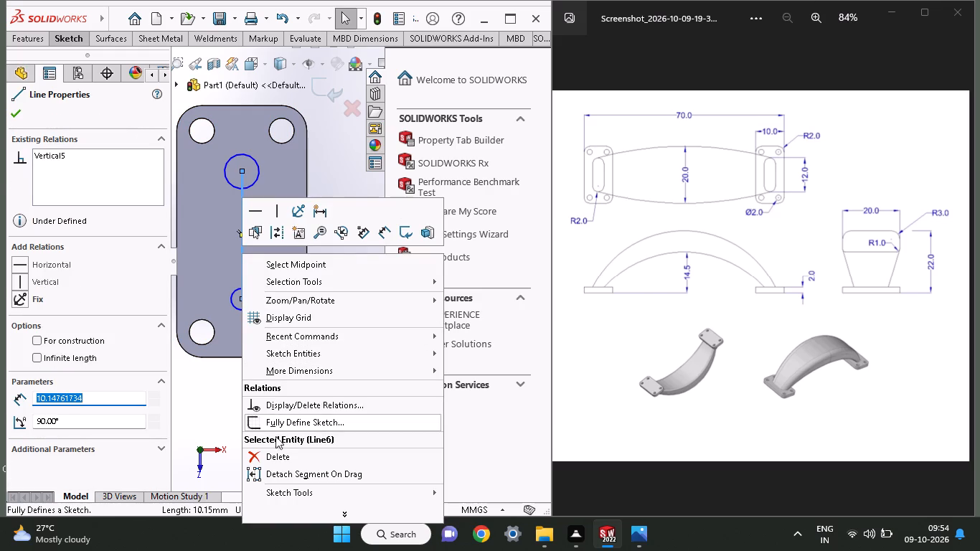
left_click(271, 454)
Dimension the upper circle's diameter, keeping its drawn size.
left_click(77, 39)
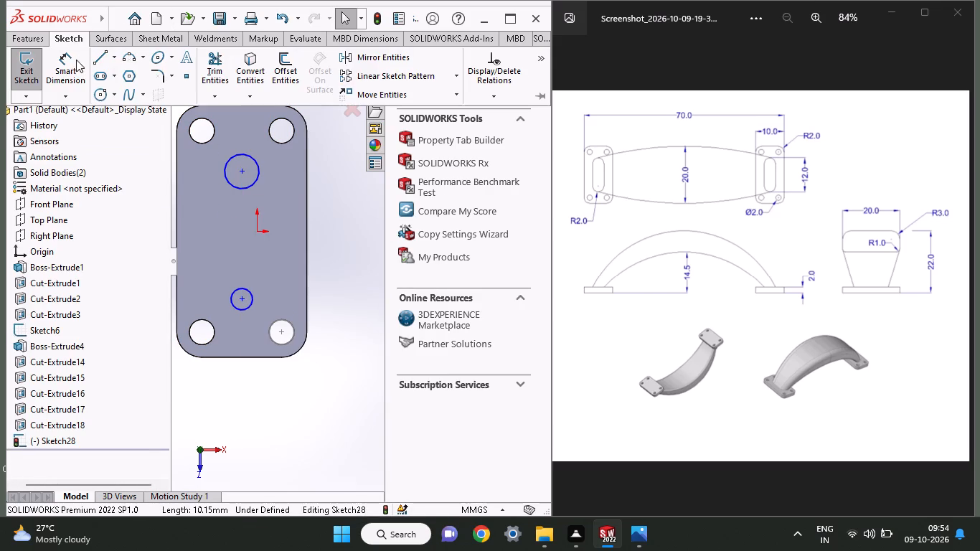
left_click(74, 70)
left_click_drag(254, 171, 263, 179)
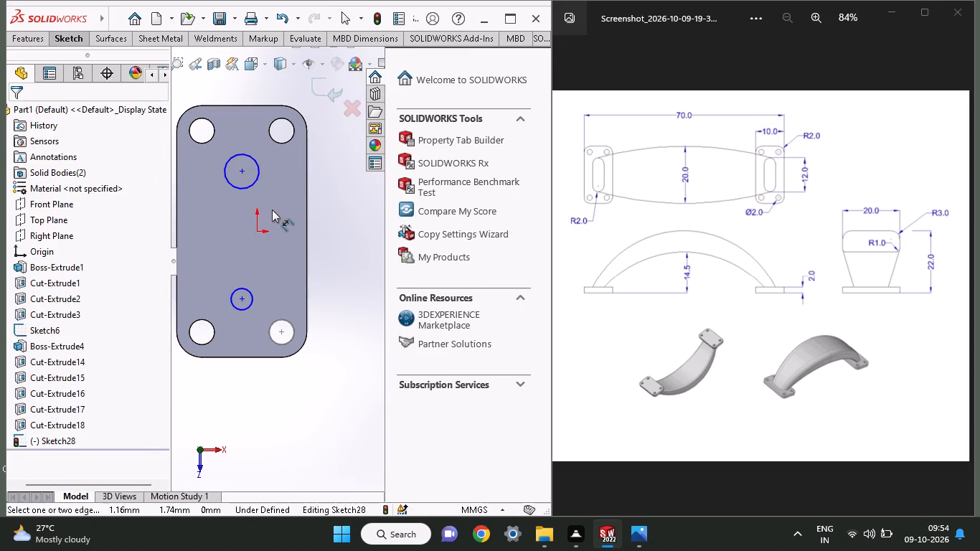
left_click(258, 184)
left_click(294, 201)
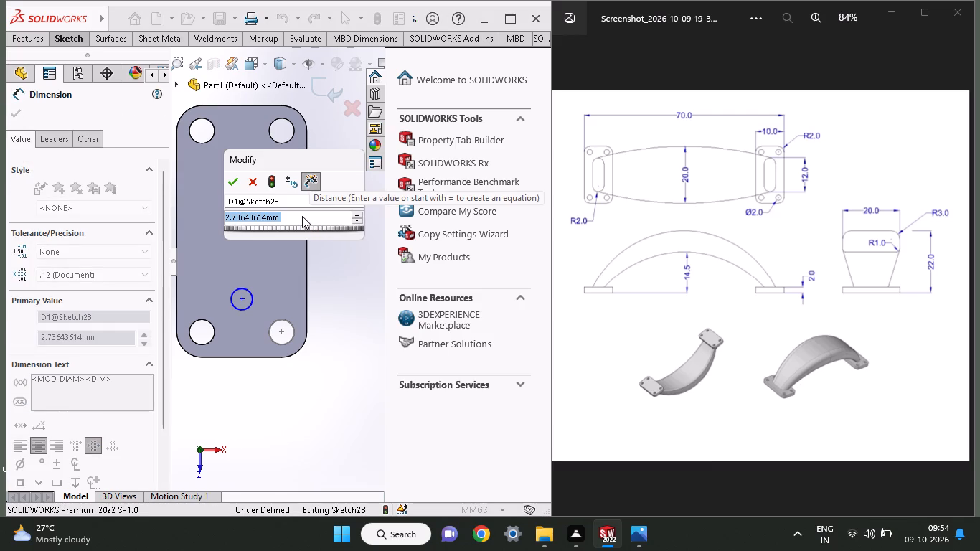
left_click(248, 192)
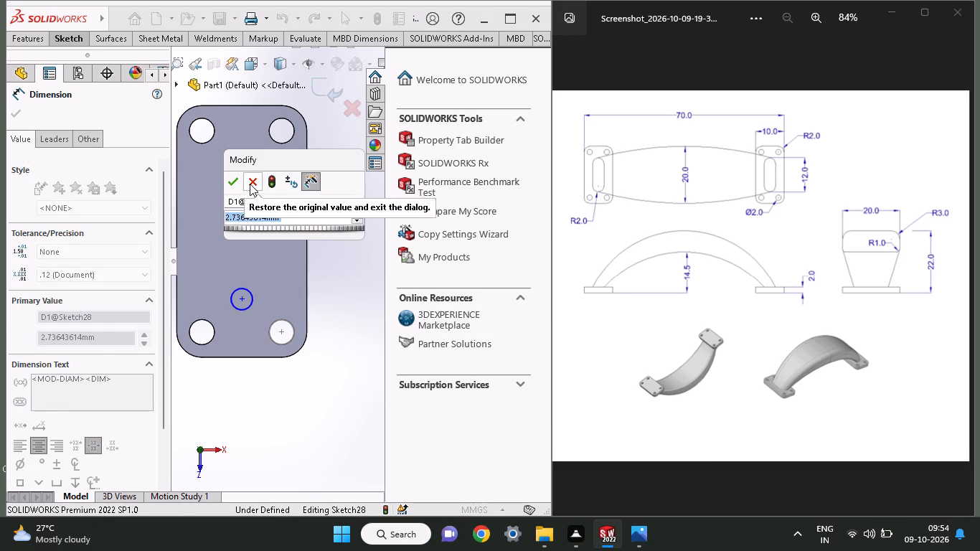
left_click(250, 184)
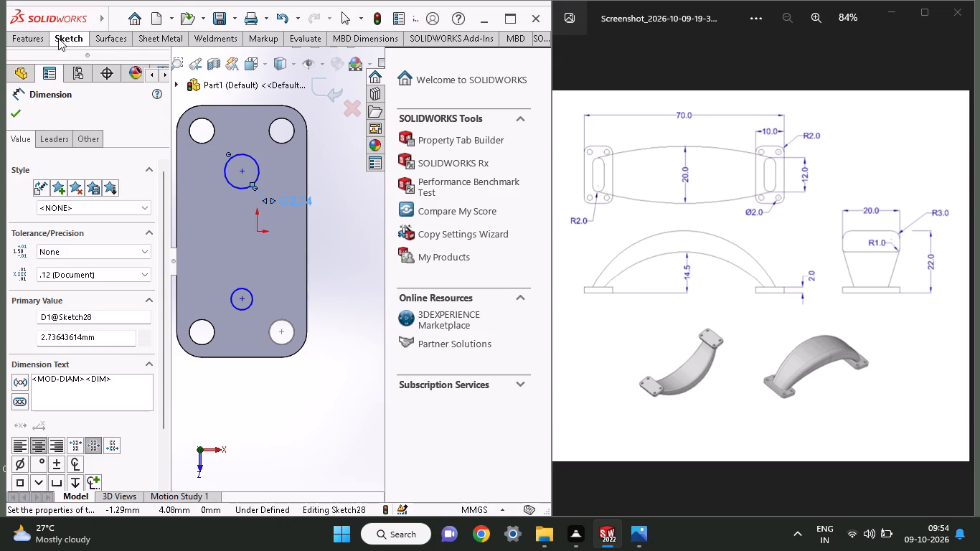
Draw a vertical line from the upper circle's topmost point to the lower circle's bottommost point.
left_click(58, 38)
left_click(98, 61)
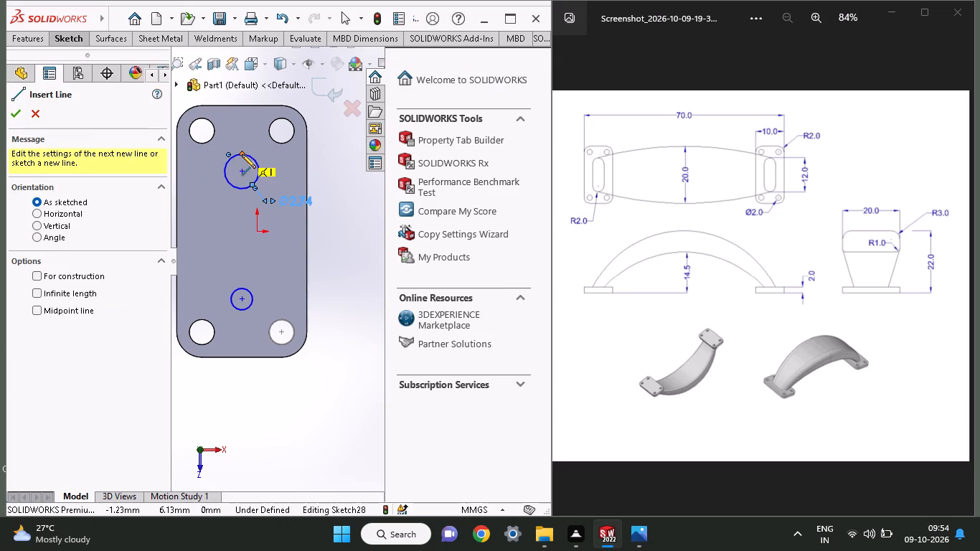
left_click(242, 154)
left_click(240, 310)
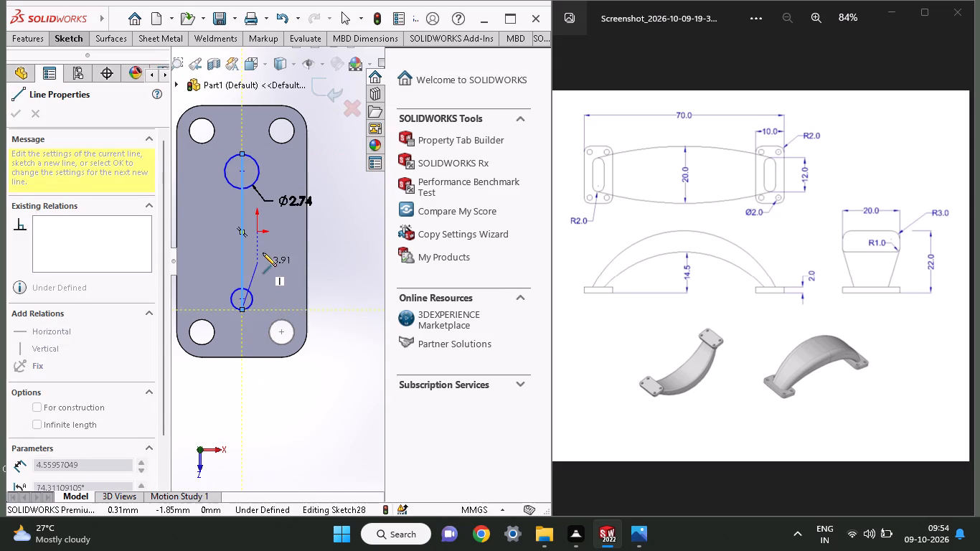
right_click(263, 253)
left_click(287, 264)
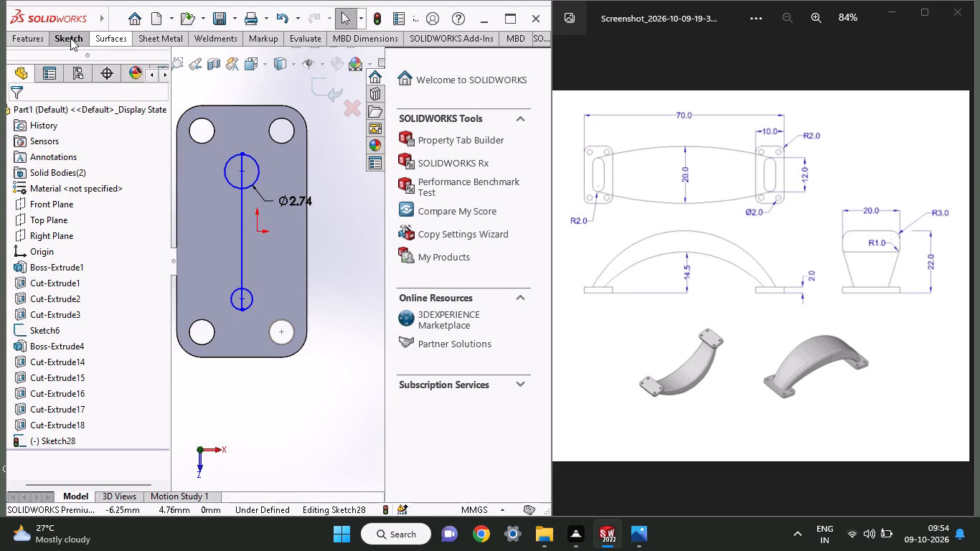
Dimension the vertical line through both circles to 12 mm.
left_click(70, 38)
left_click(76, 64)
left_click(242, 234)
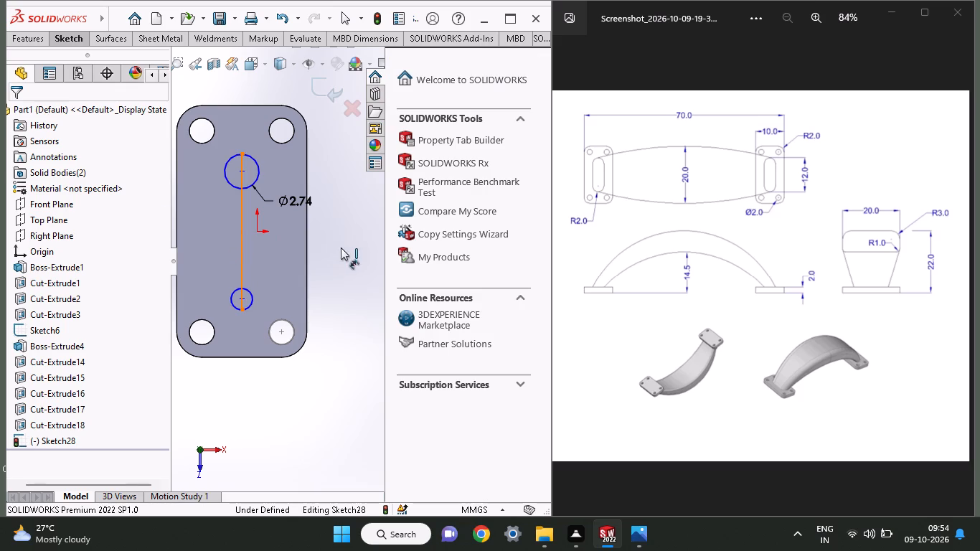
left_click(341, 245)
type("12")
key("Return")
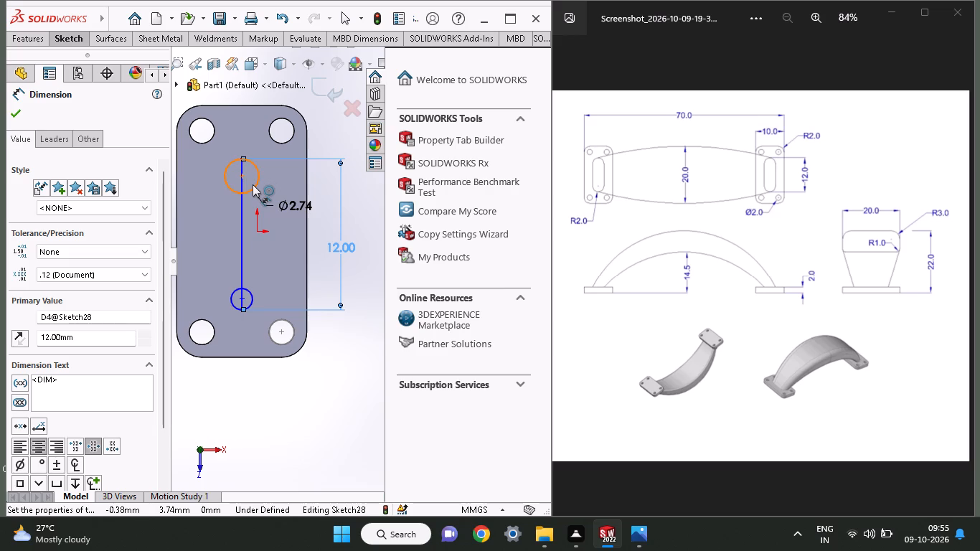
Set the upper circle's diameter to 4 mm and dimension the lower circle's diameter to 4 mm.
double_click(297, 208)
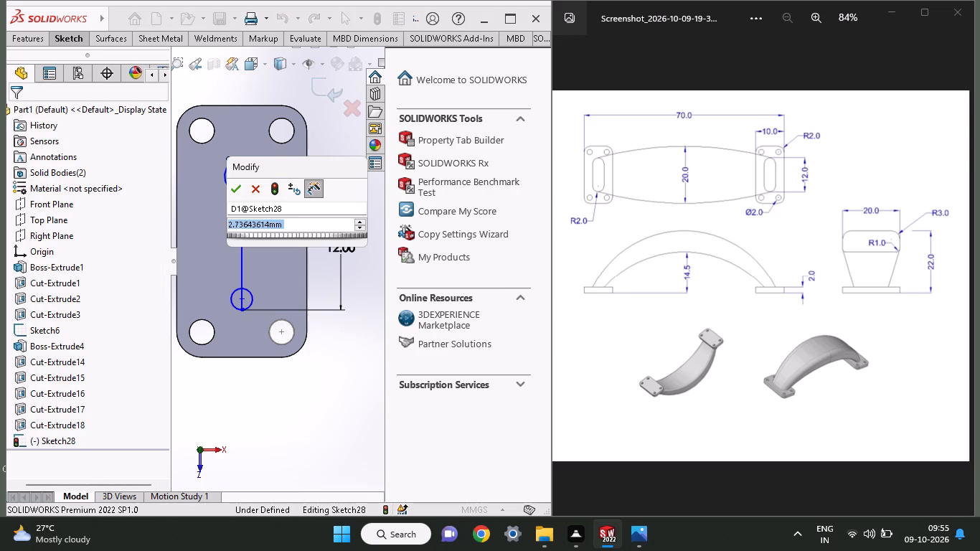
key("4")
key("Return")
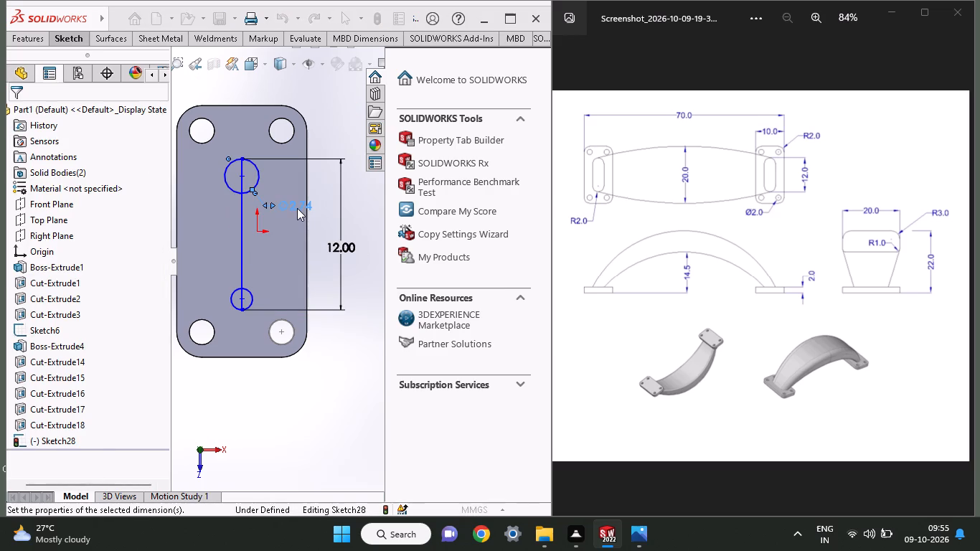
left_click(252, 295)
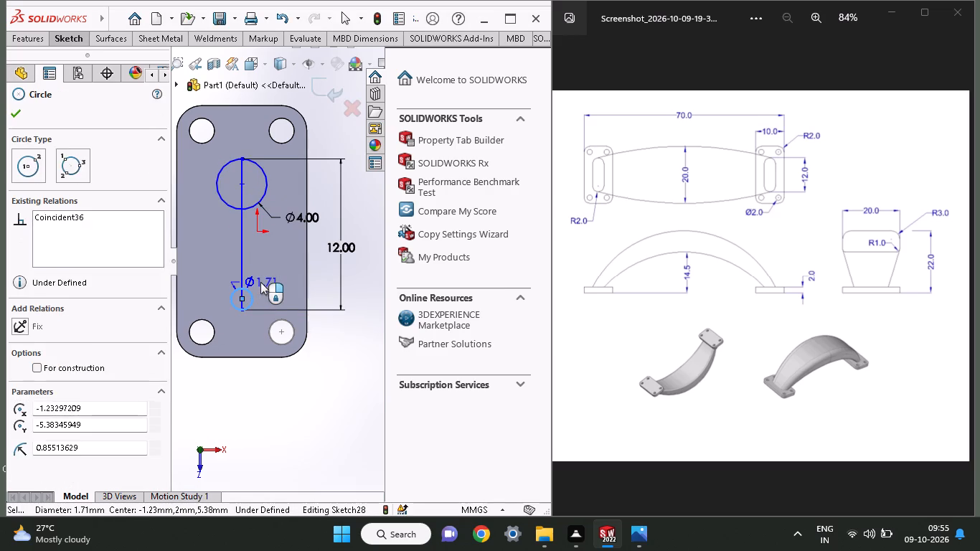
left_click(260, 282)
key("4")
key("Return")
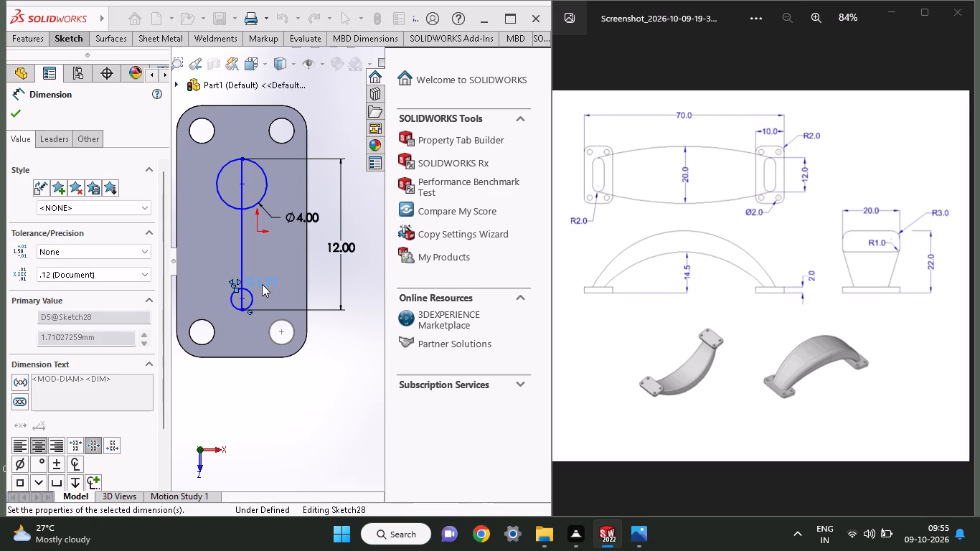
left_click(22, 118)
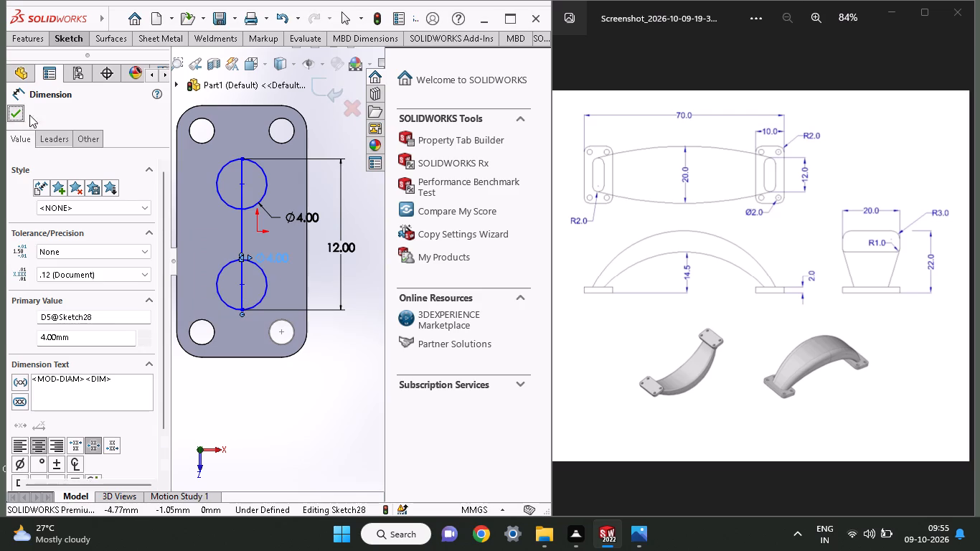
Draw two vertical lines about 8 mm long joining the upper and lower circles at their leftmost and rightmost points.
left_click(56, 39)
left_click(101, 65)
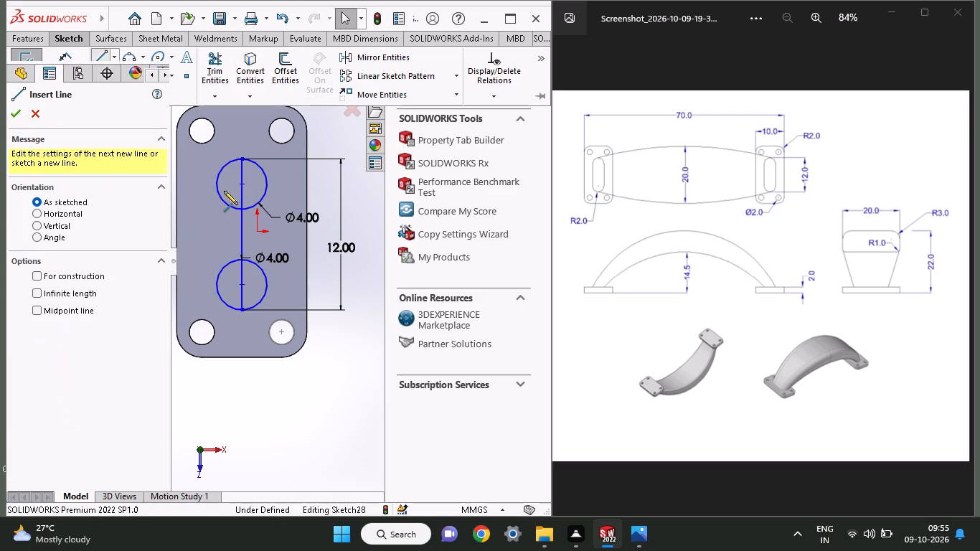
left_click(215, 185)
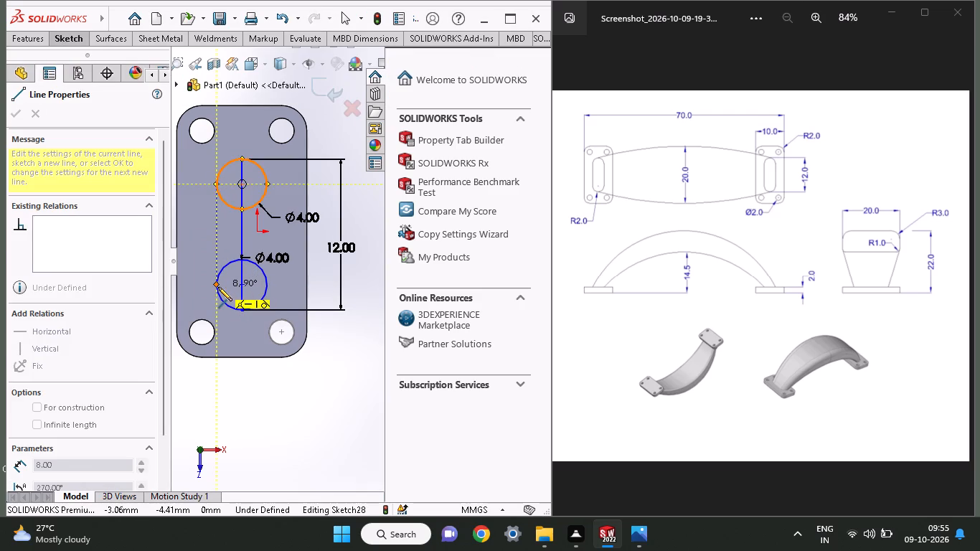
left_click(218, 287)
right_click(187, 239)
left_click(198, 245)
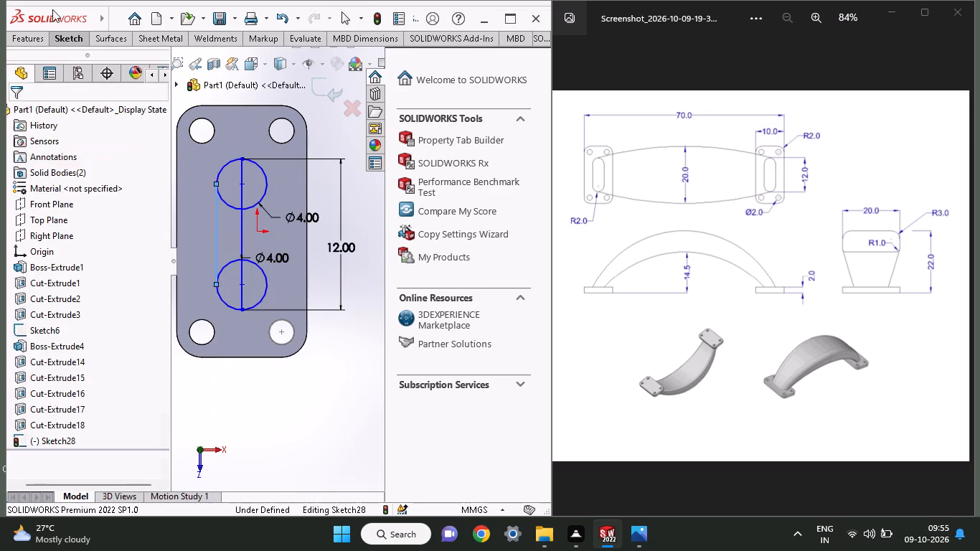
left_click(58, 36)
left_click(100, 59)
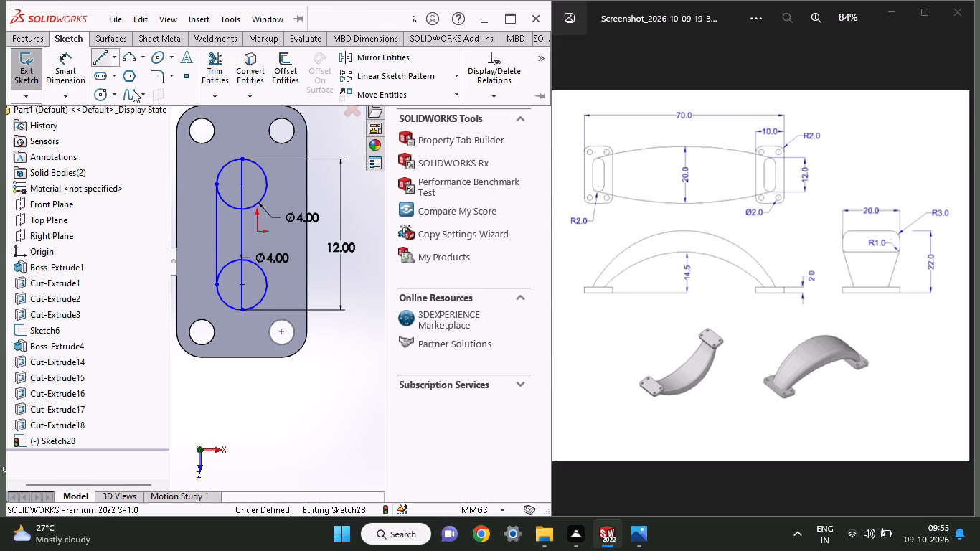
left_click(264, 186)
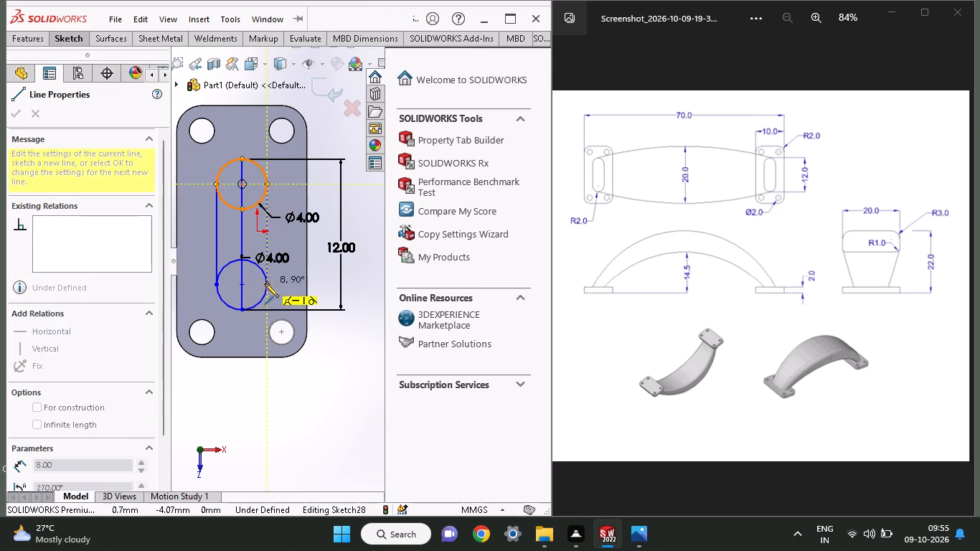
left_click(265, 283)
right_click(285, 185)
left_click(291, 194)
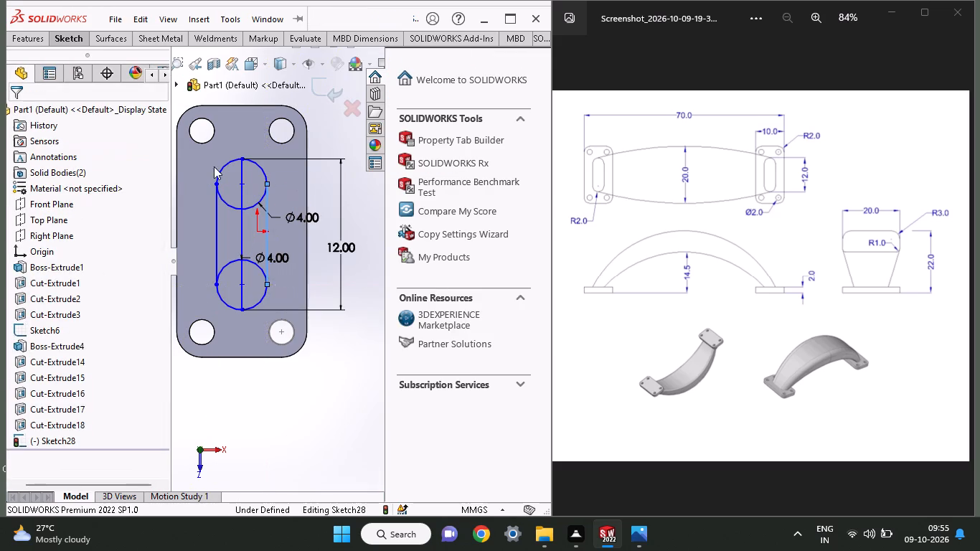
Trim the circles' inner halves and the vertical centre line, leaving a closed slot outline.
left_click(65, 37)
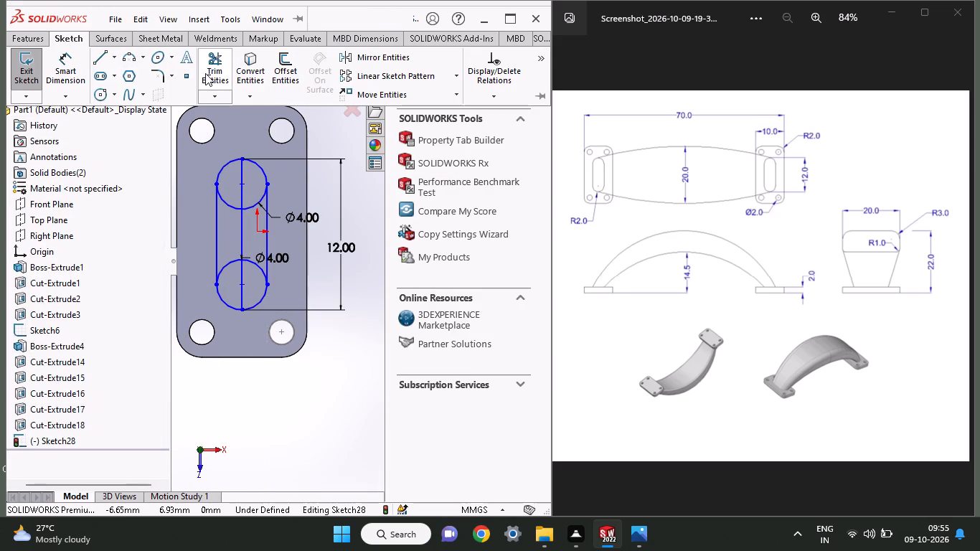
left_click(205, 73)
left_click_drag(230, 214, 255, 205)
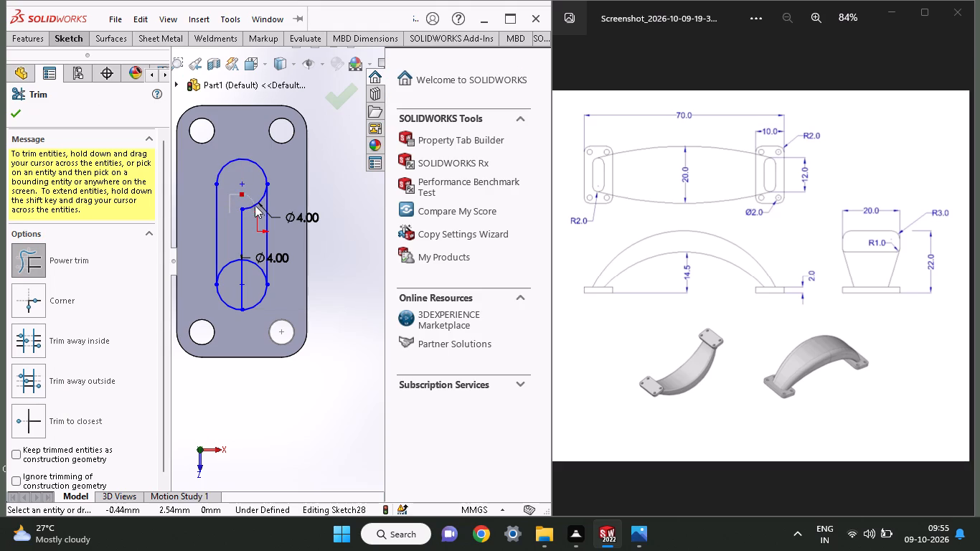
left_click_drag(255, 205, 235, 258)
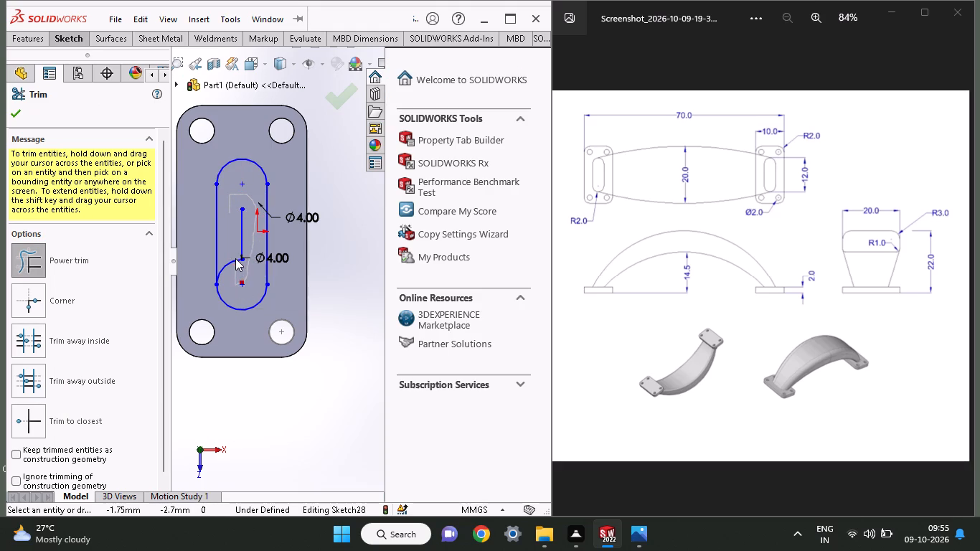
left_click_drag(235, 258, 248, 241)
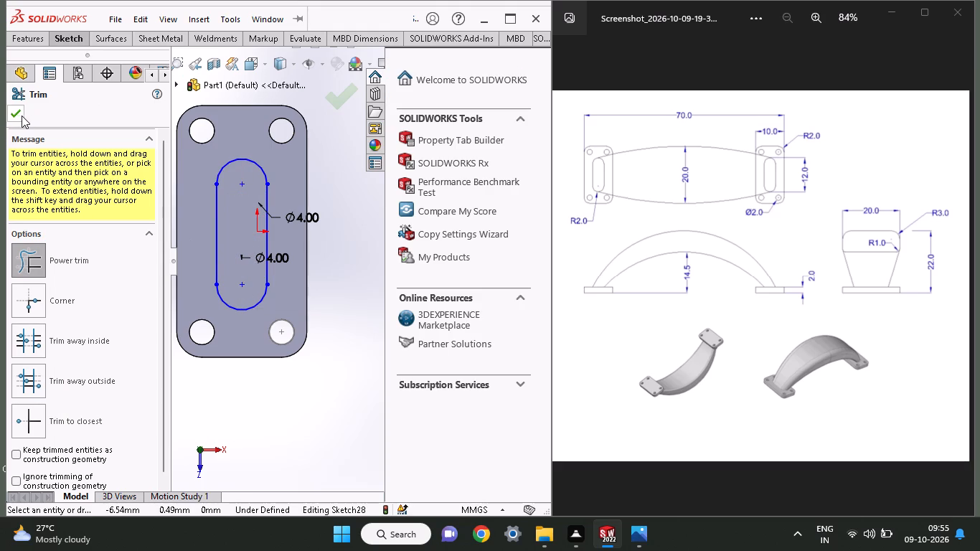
left_click(18, 116)
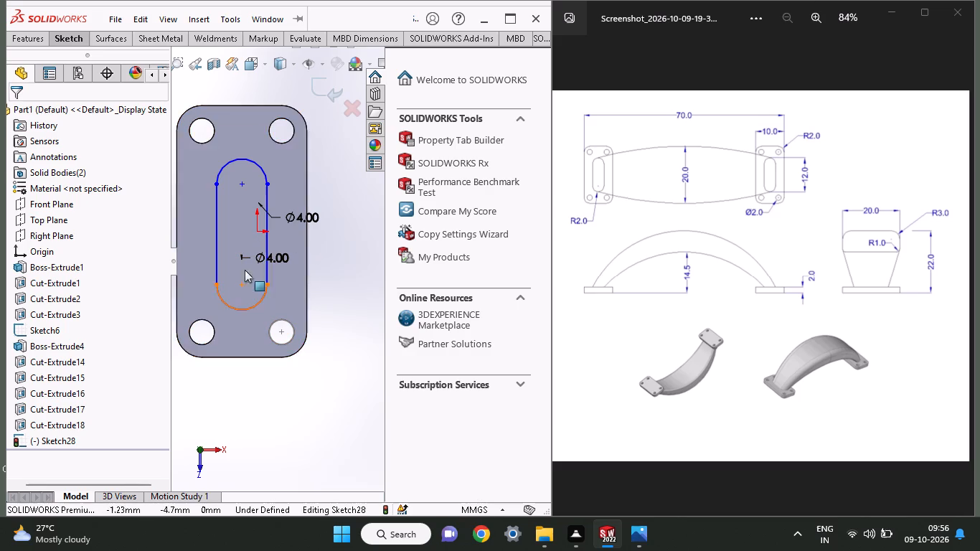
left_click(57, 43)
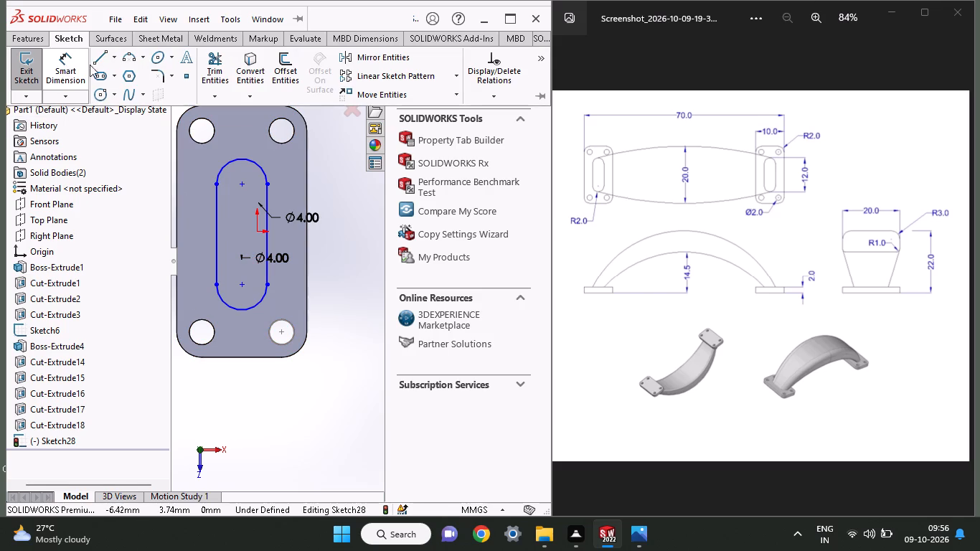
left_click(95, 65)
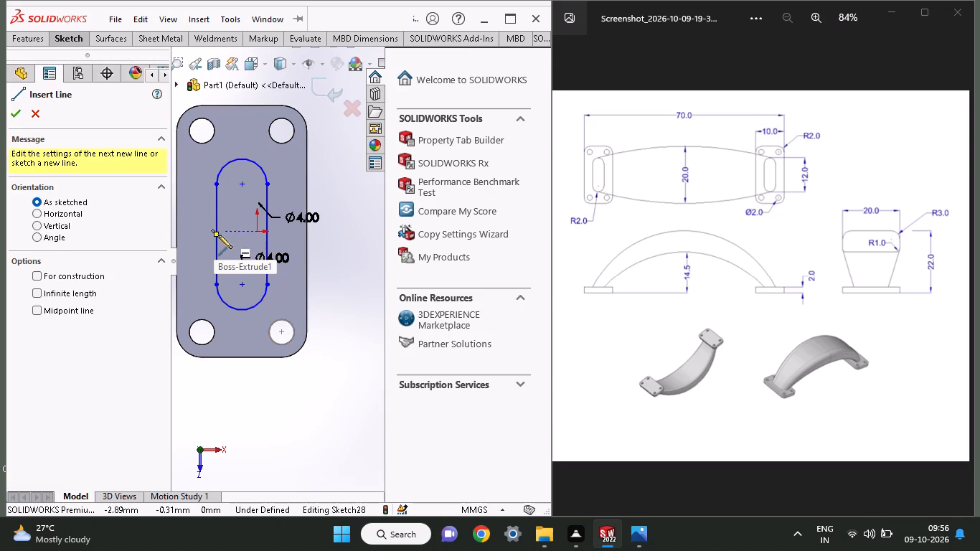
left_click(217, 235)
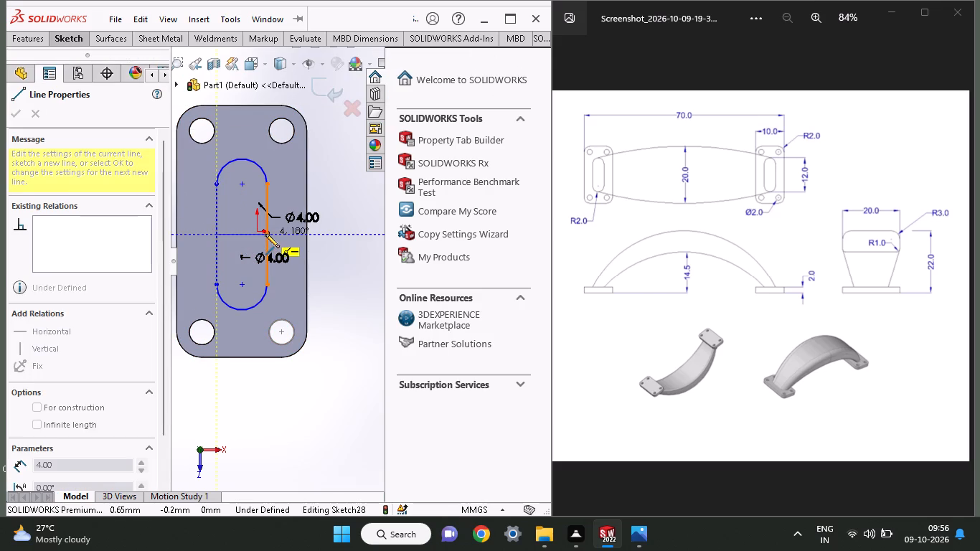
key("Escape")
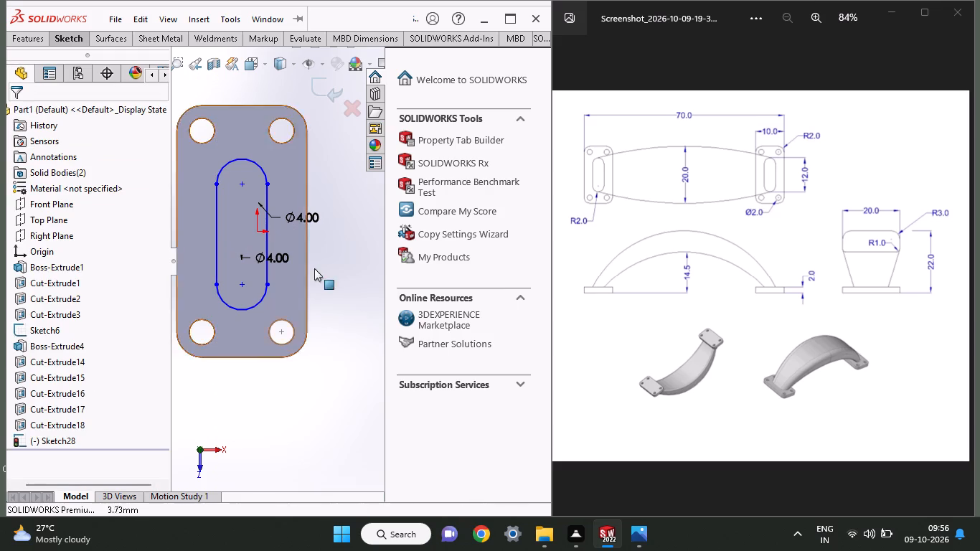
Exit the slot profile sketch on the mounting plate.
middle_click_drag(360, 275, 363, 214)
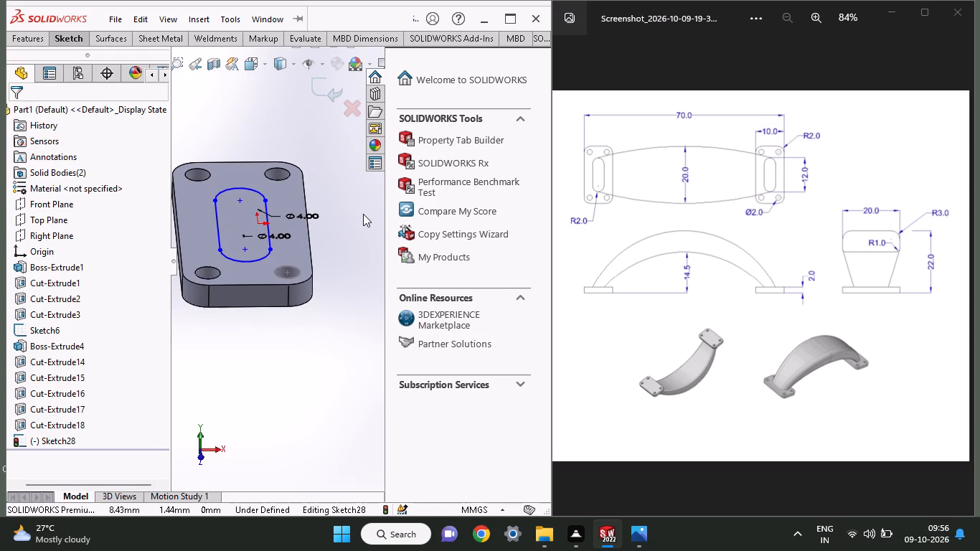
scroll(360, 214, "down", 1)
right_click(229, 370)
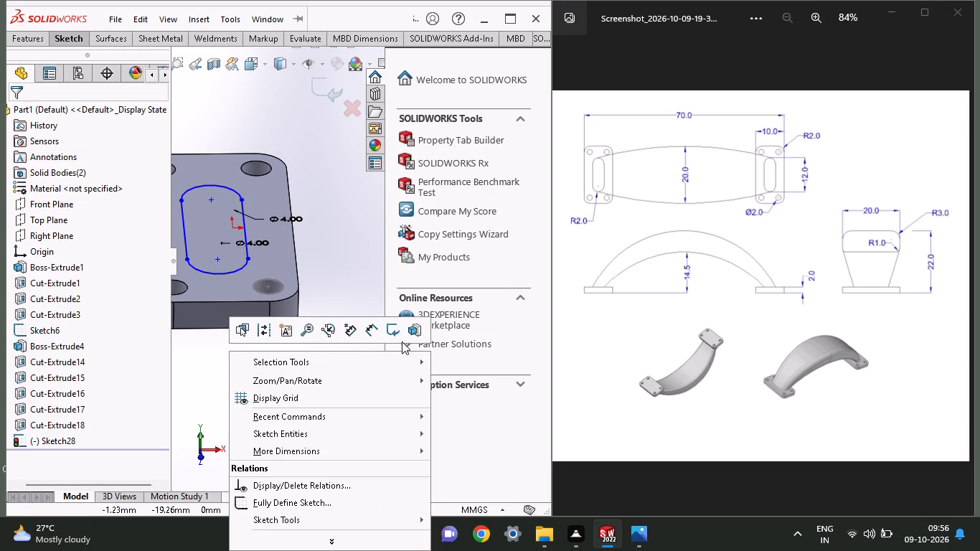
left_click(396, 337)
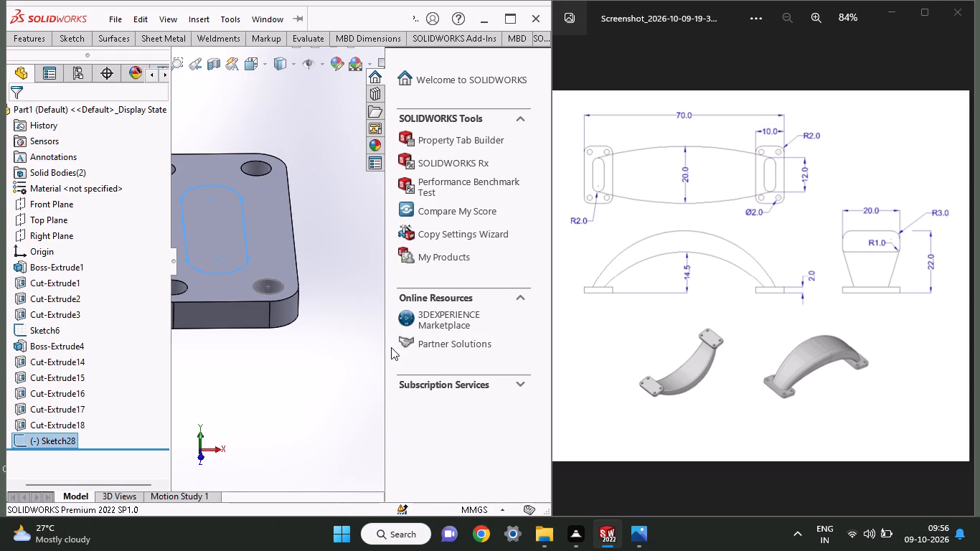
In a new 3D sketch, draw an upward three-point arc spanning about 60 mm between the lower end-arc centres of both plates' slots.
left_click(39, 38)
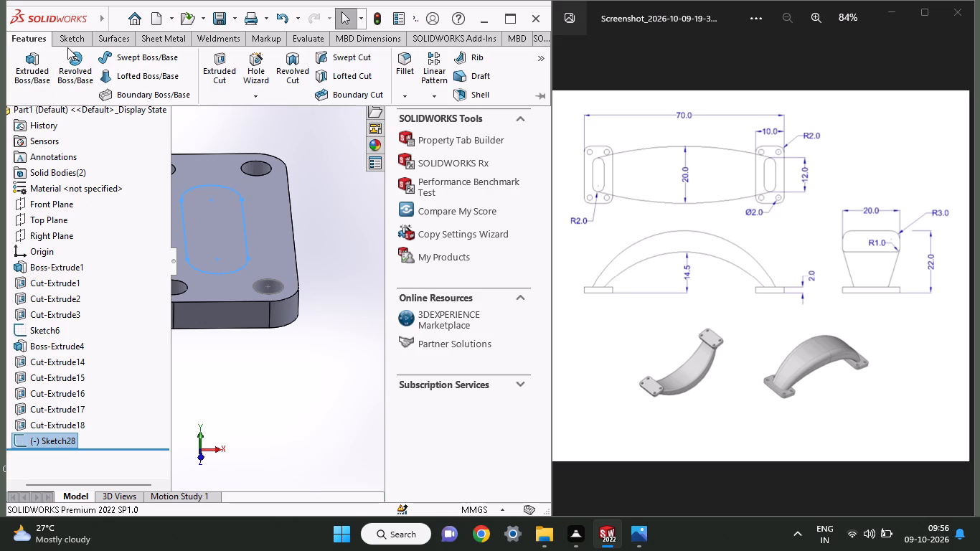
left_click(67, 41)
left_click(32, 102)
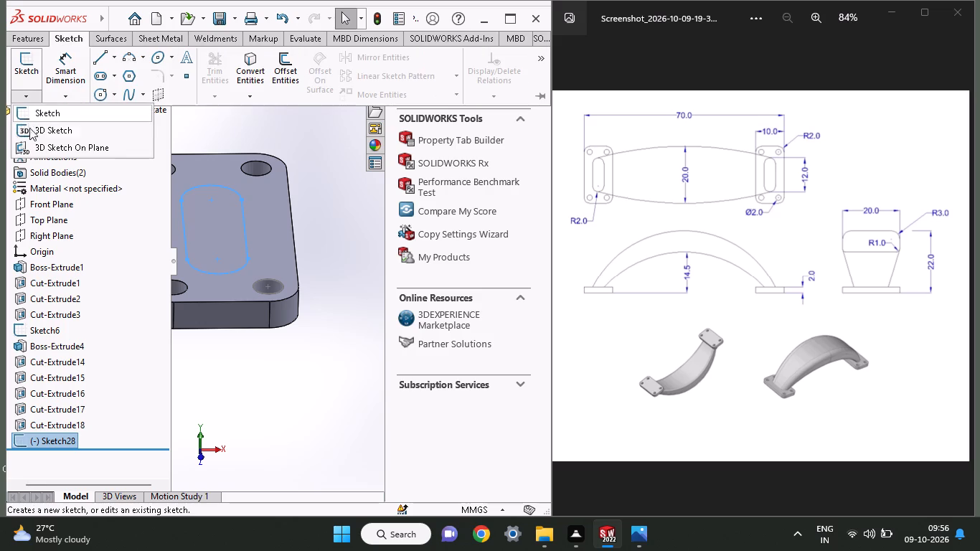
left_click(29, 131)
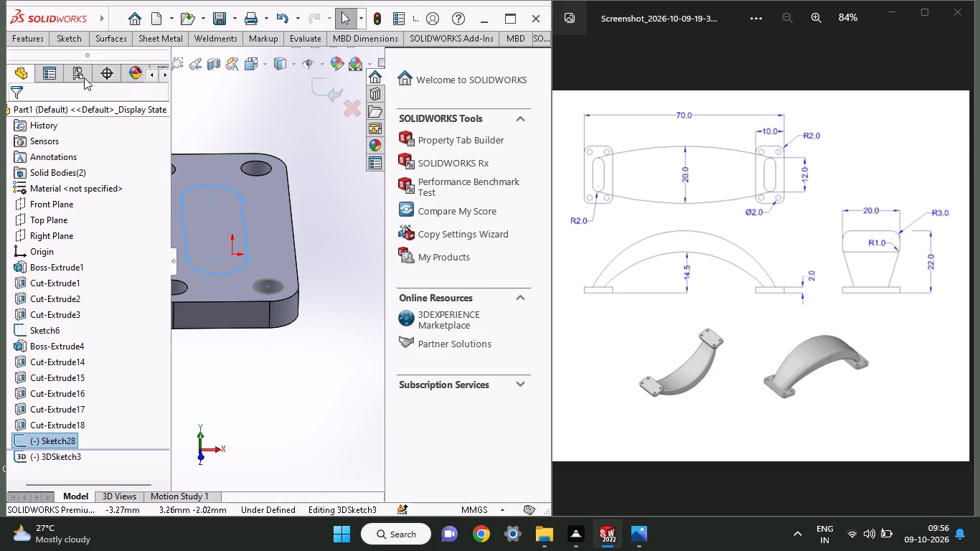
left_click(70, 42)
left_click(63, 65)
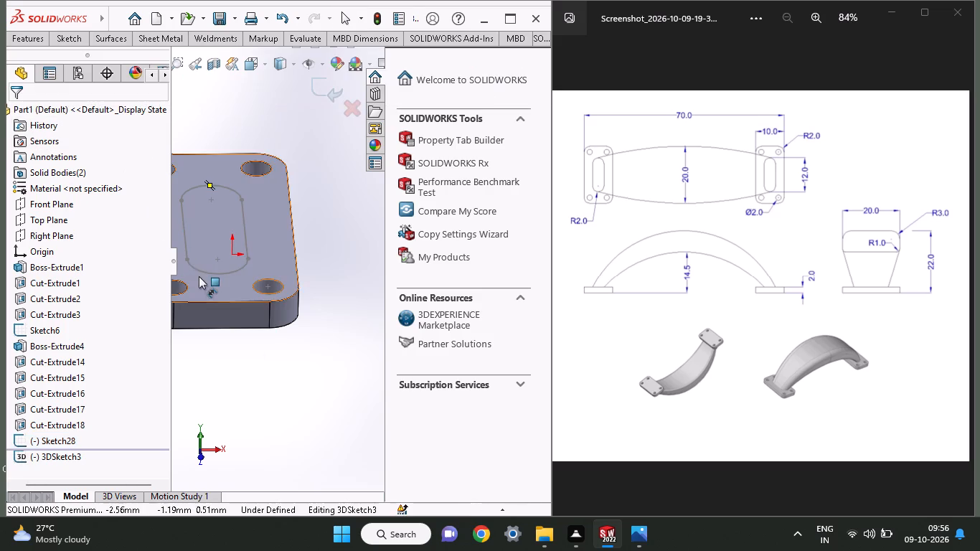
left_click(67, 44)
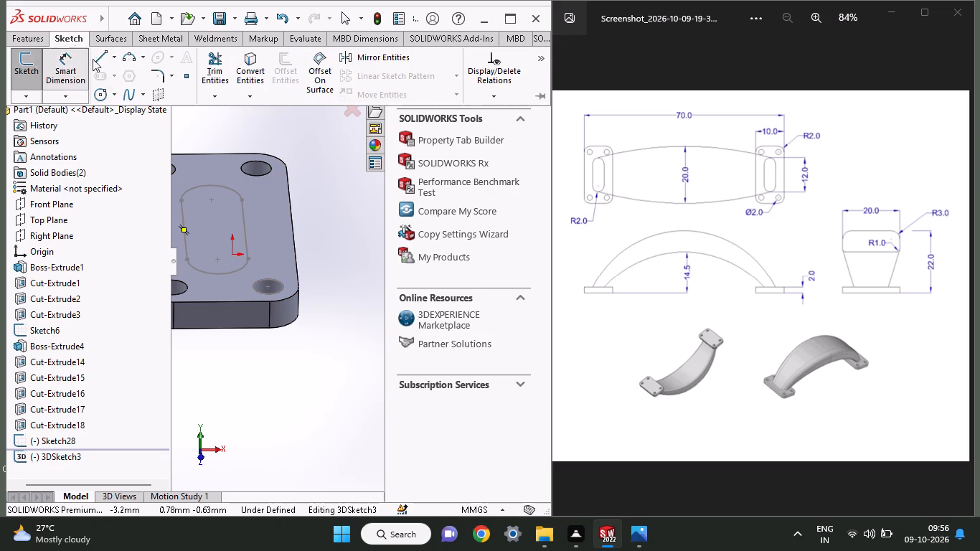
left_click(127, 63)
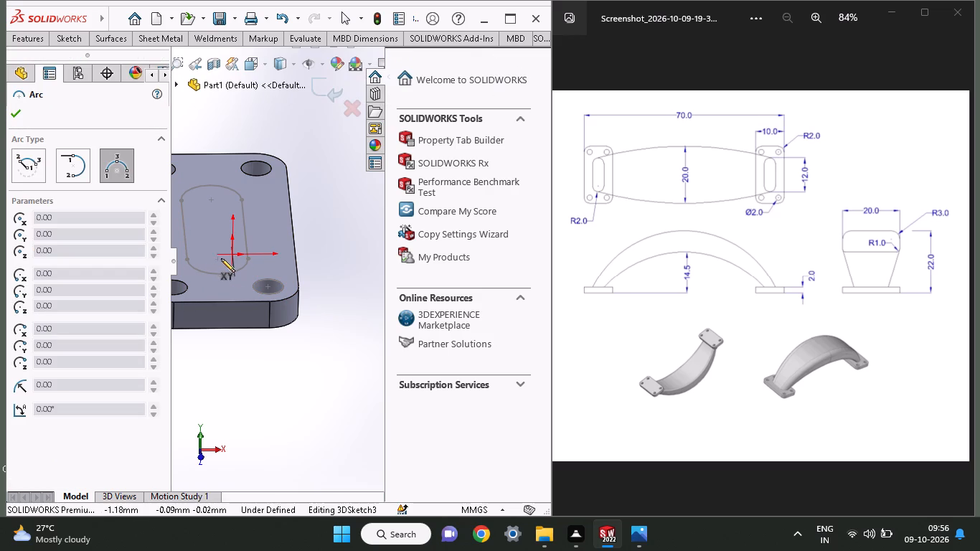
left_click(217, 260)
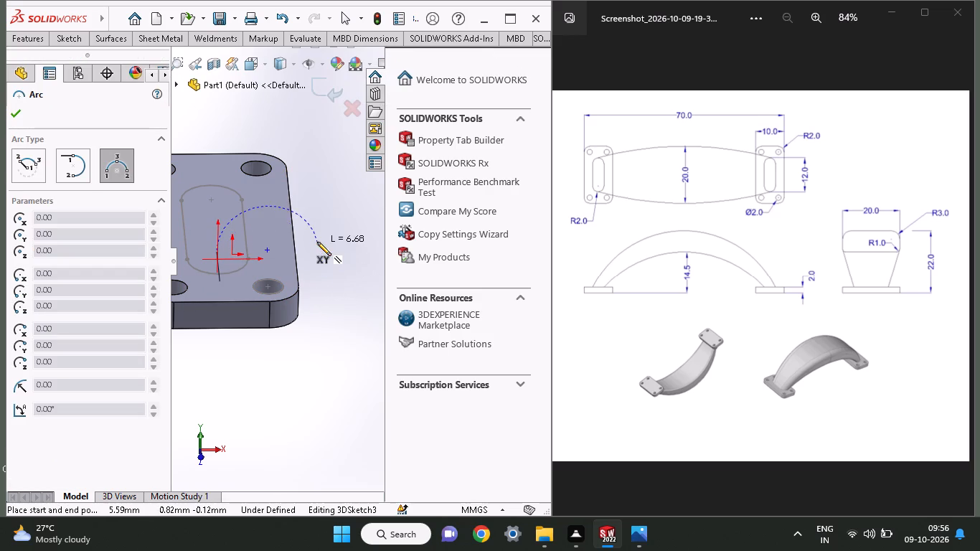
middle_click_drag(317, 242, 305, 235)
scroll(317, 240, "up", 1)
scroll(305, 235, "up", 2, "ctrl")
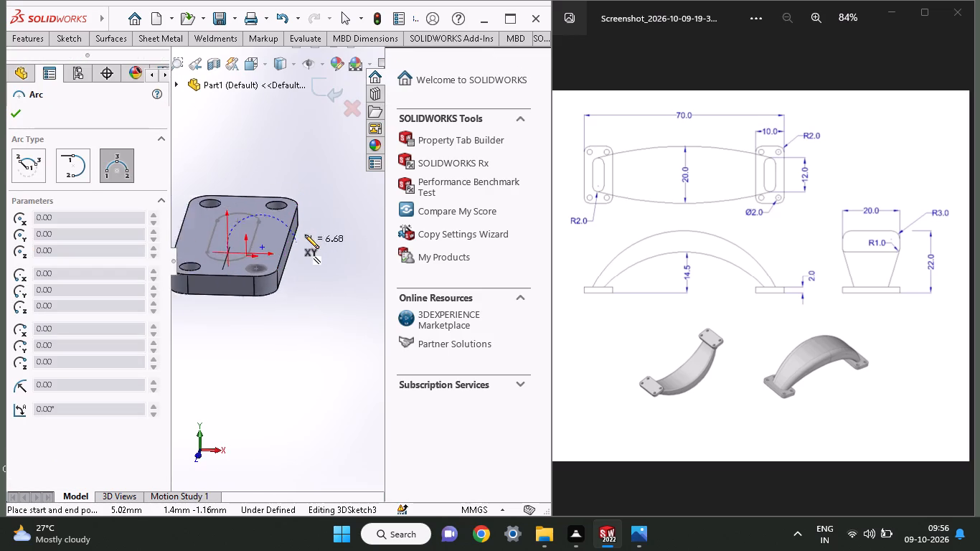
scroll(305, 235, "up", 8, "ctrl")
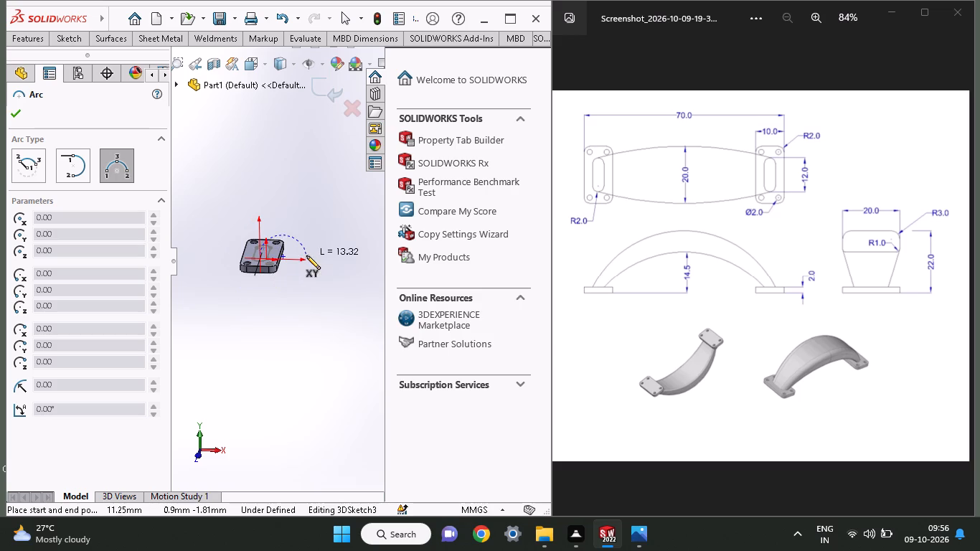
scroll(383, 266, "up", 3, "ctrl")
scroll(356, 265, "down", 3, "ctrl")
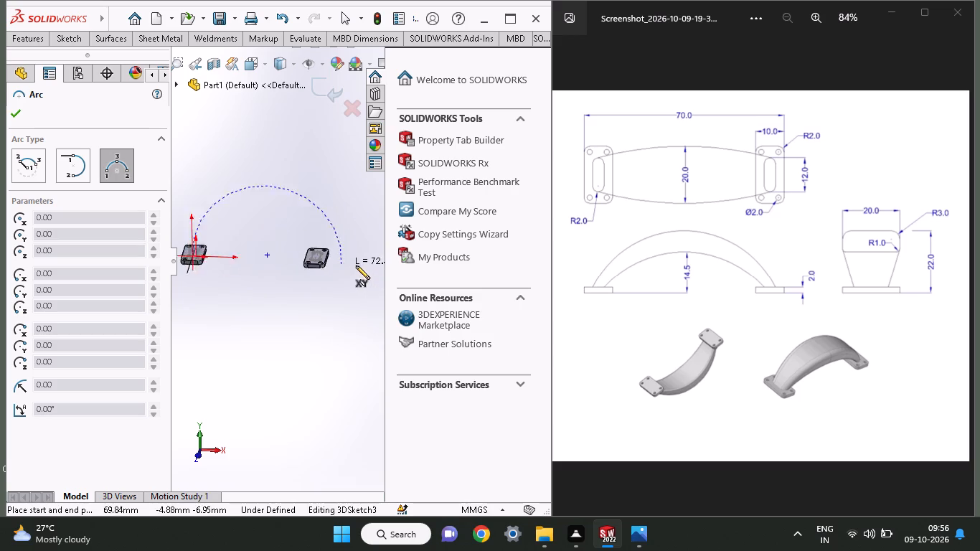
scroll(356, 265, "down", 4, "ctrl")
scroll(295, 254, "down", 6, "ctrl")
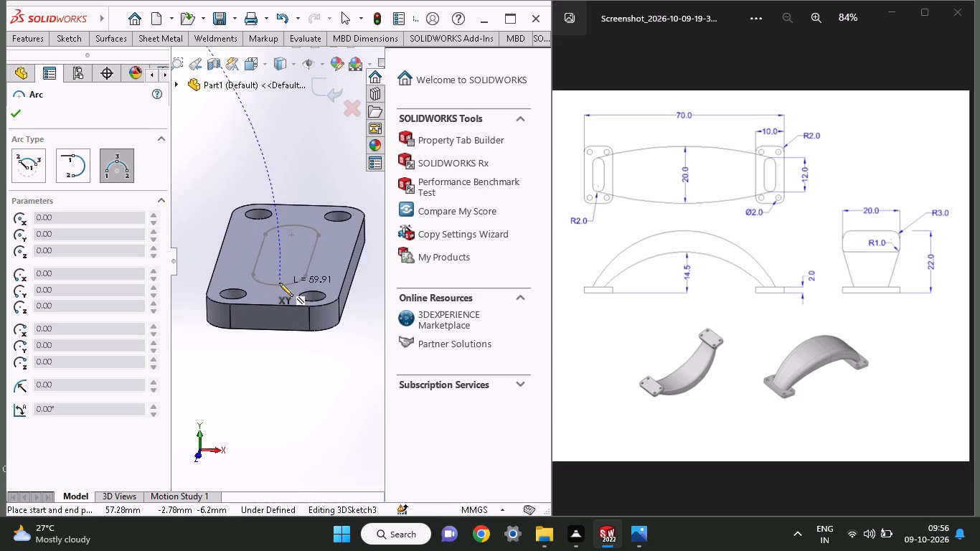
left_click(281, 274)
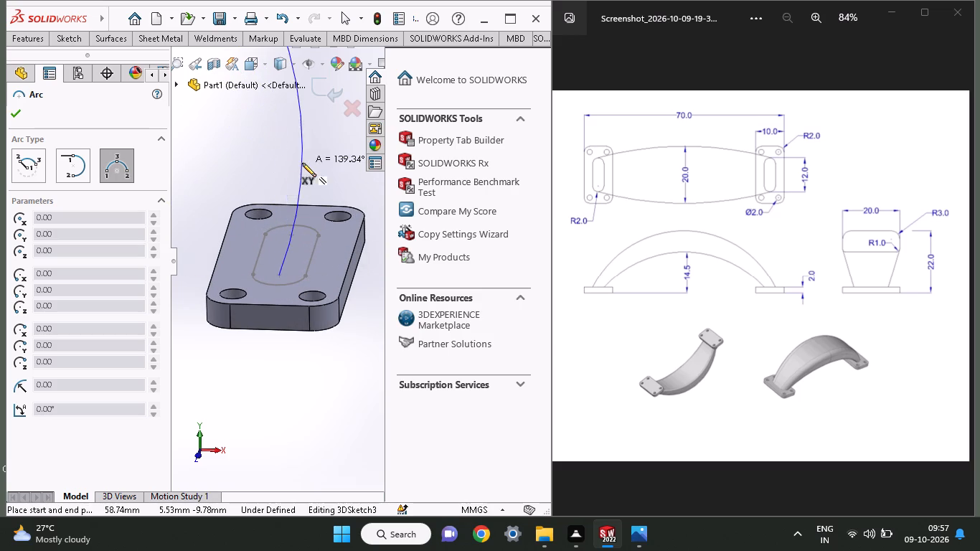
scroll(250, 197, "up", 8, "ctrl")
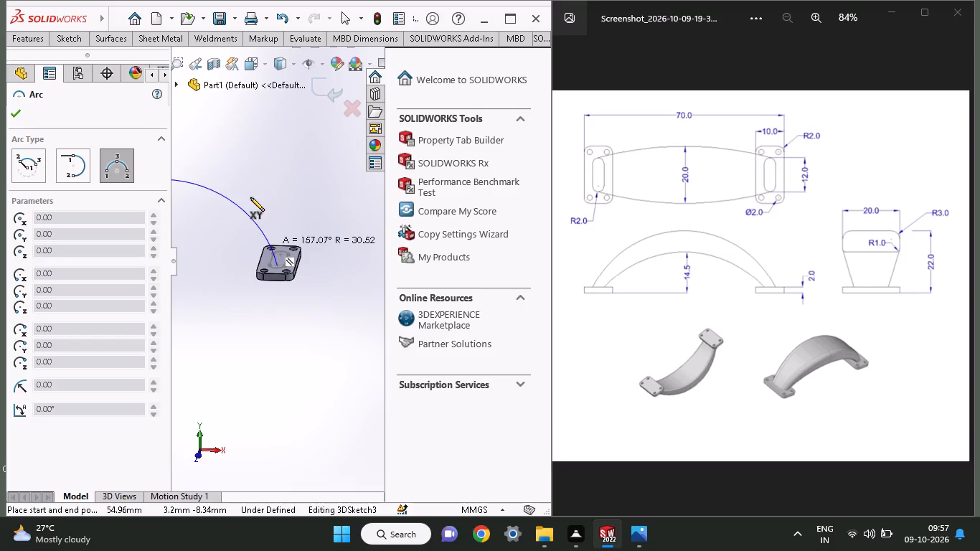
scroll(242, 220, "up", 3, "ctrl")
left_click(230, 230)
right_click(232, 200)
left_click(250, 213)
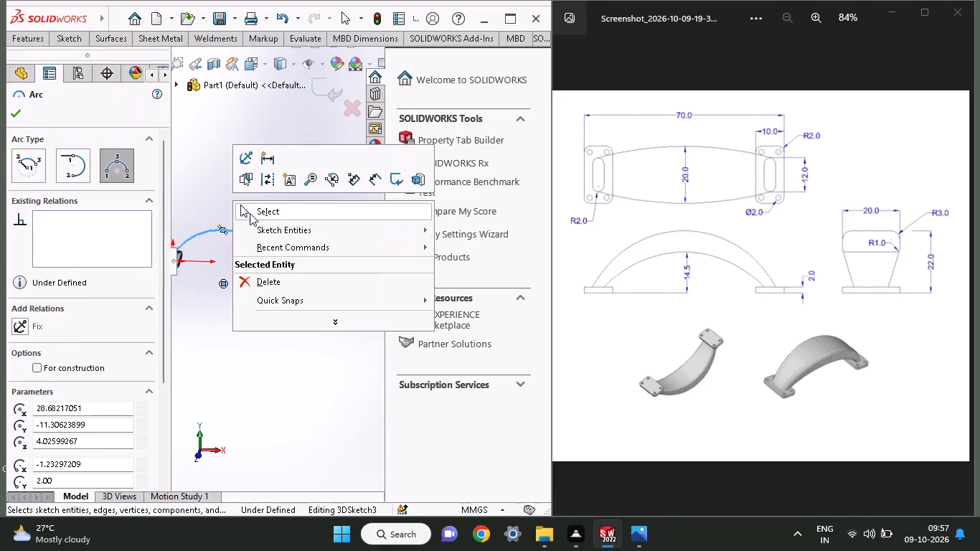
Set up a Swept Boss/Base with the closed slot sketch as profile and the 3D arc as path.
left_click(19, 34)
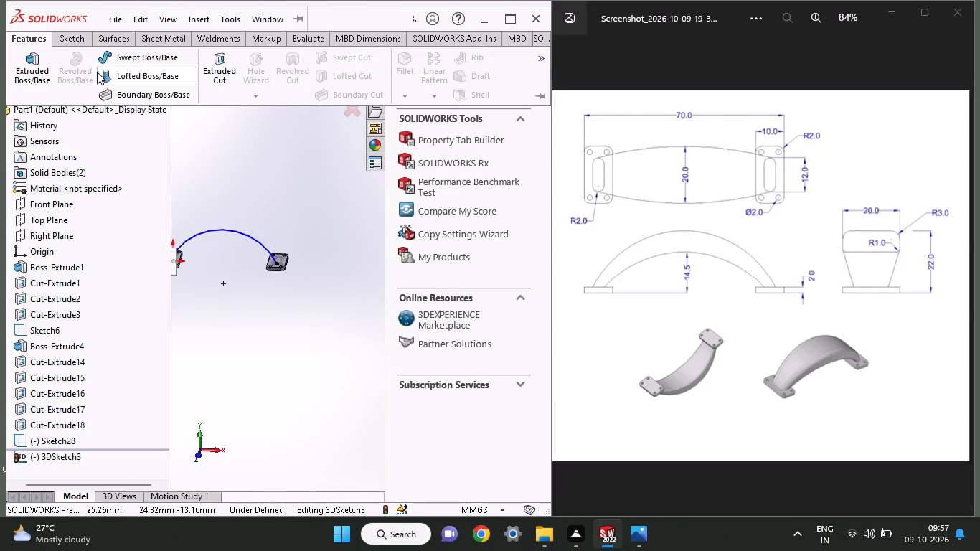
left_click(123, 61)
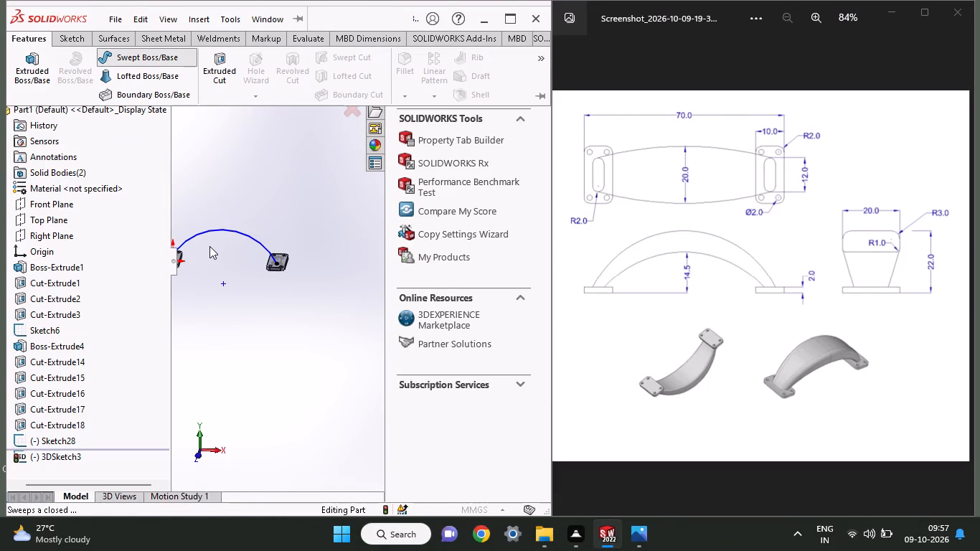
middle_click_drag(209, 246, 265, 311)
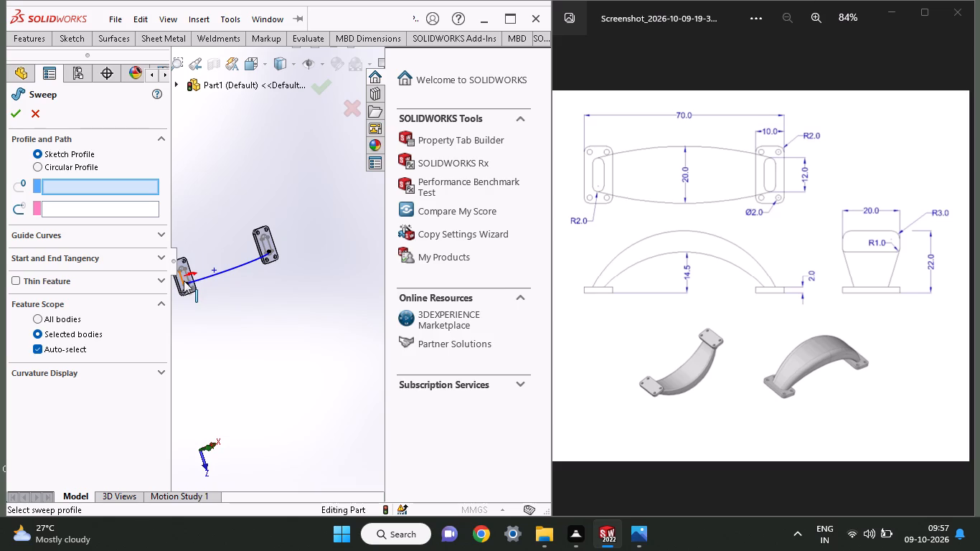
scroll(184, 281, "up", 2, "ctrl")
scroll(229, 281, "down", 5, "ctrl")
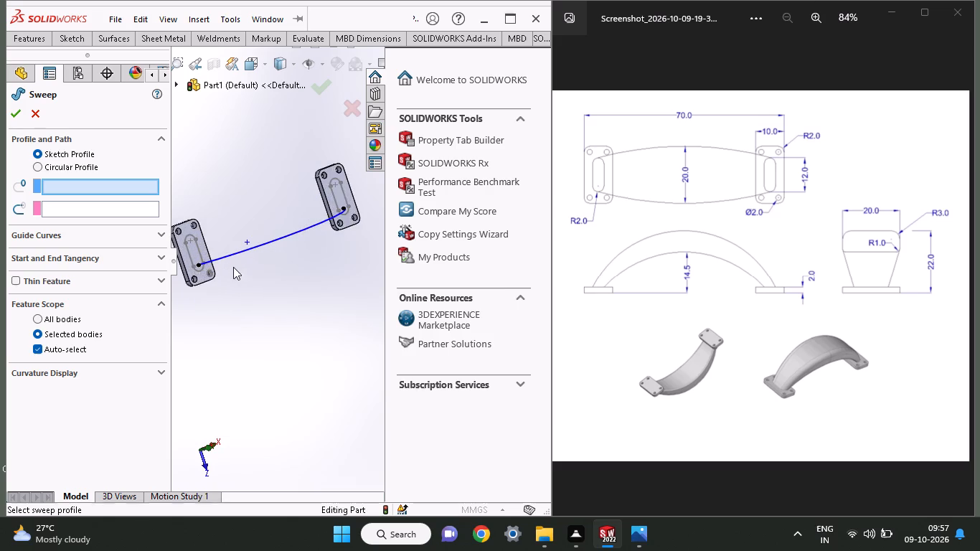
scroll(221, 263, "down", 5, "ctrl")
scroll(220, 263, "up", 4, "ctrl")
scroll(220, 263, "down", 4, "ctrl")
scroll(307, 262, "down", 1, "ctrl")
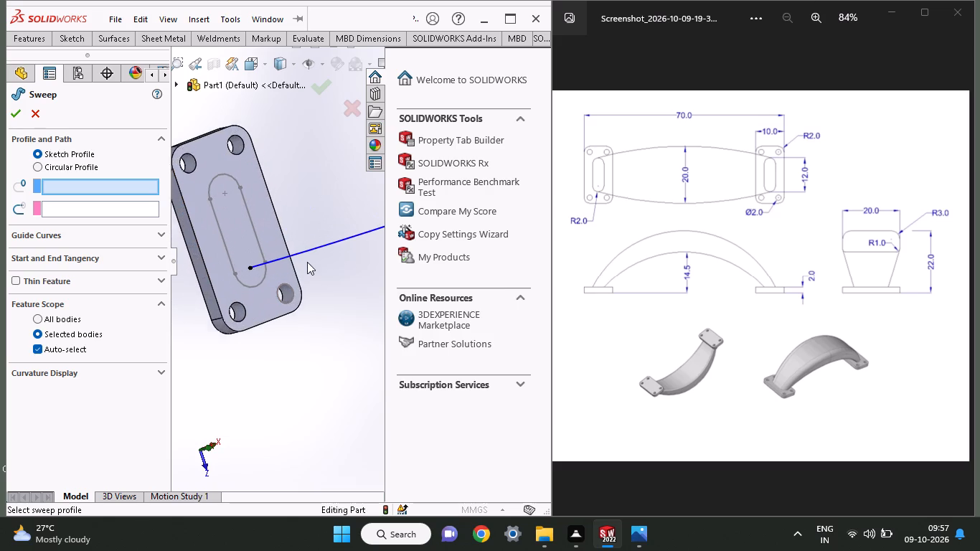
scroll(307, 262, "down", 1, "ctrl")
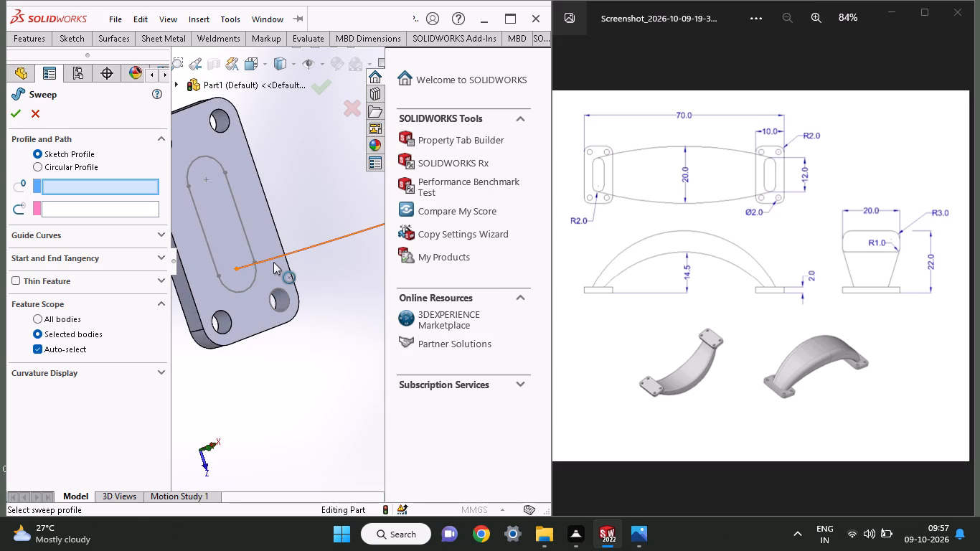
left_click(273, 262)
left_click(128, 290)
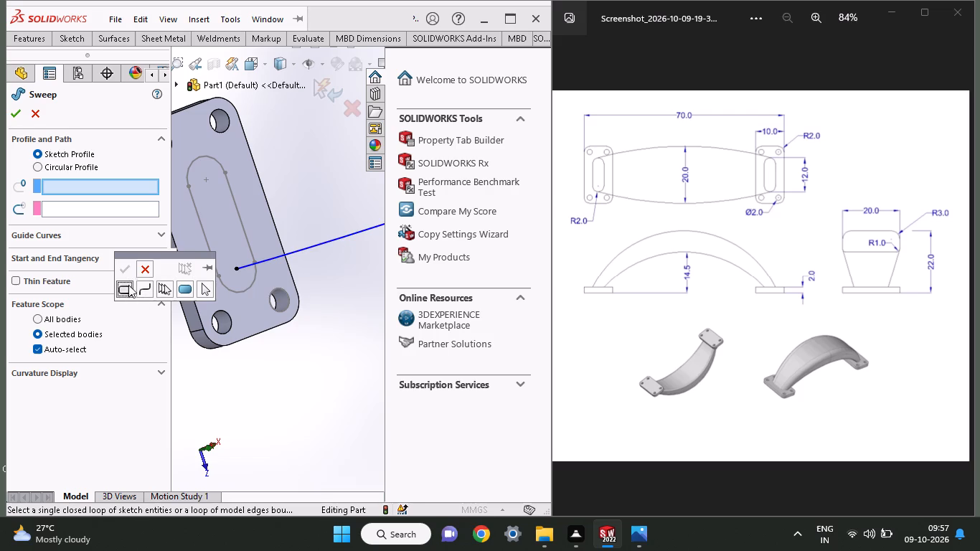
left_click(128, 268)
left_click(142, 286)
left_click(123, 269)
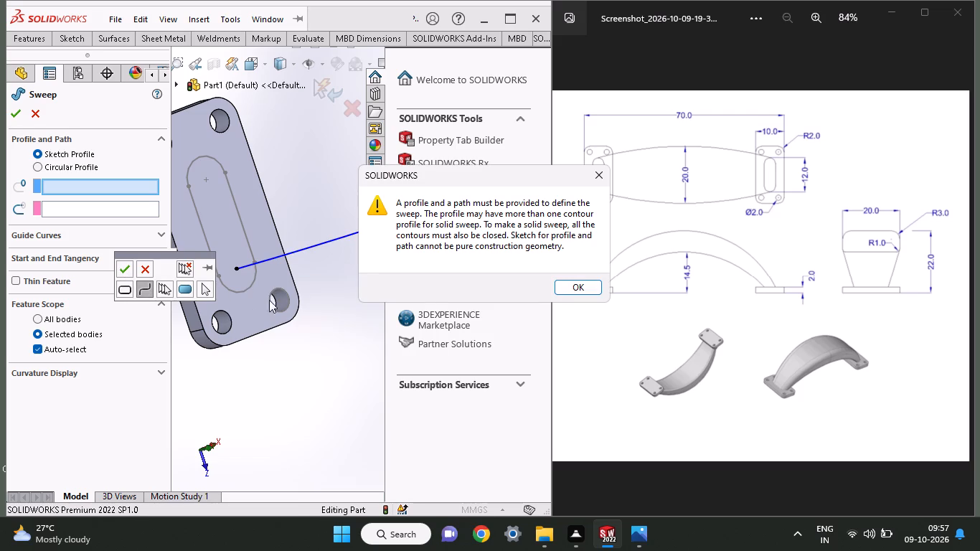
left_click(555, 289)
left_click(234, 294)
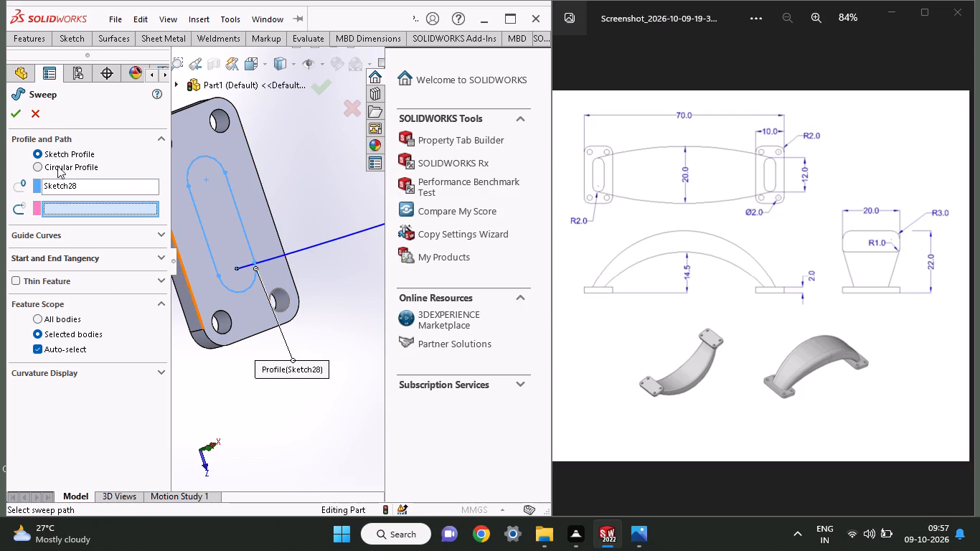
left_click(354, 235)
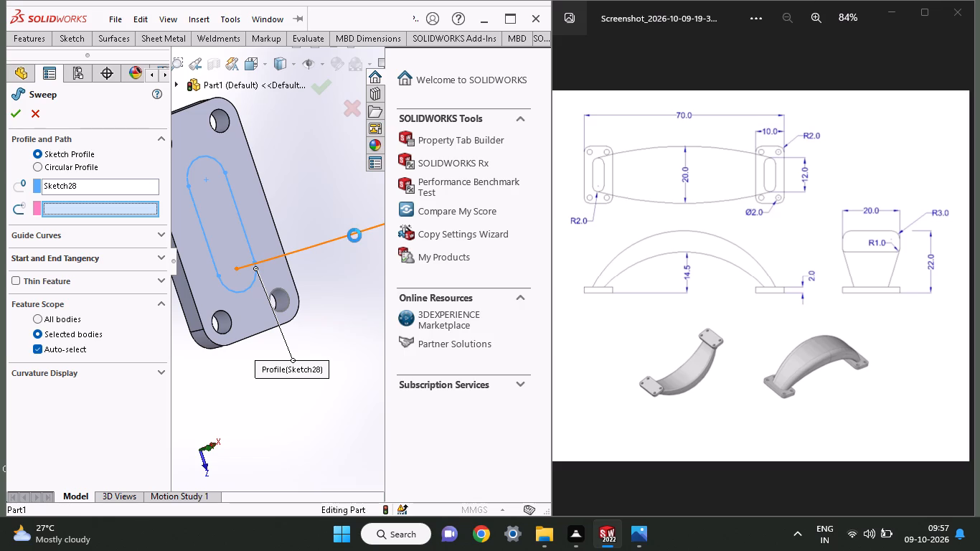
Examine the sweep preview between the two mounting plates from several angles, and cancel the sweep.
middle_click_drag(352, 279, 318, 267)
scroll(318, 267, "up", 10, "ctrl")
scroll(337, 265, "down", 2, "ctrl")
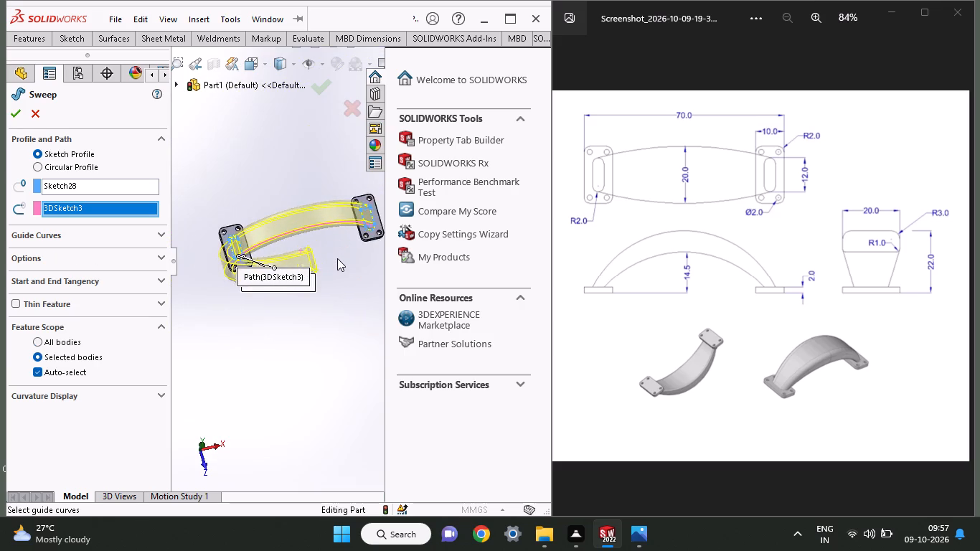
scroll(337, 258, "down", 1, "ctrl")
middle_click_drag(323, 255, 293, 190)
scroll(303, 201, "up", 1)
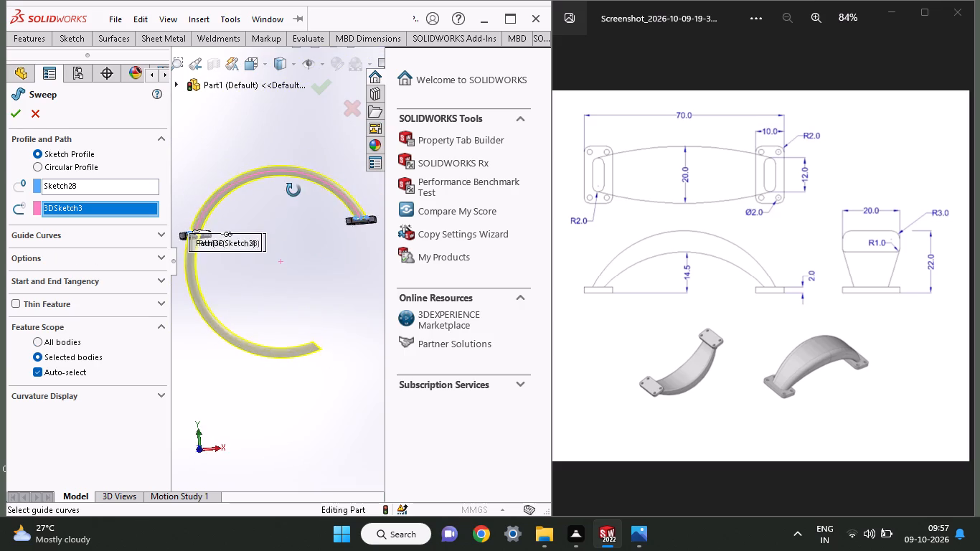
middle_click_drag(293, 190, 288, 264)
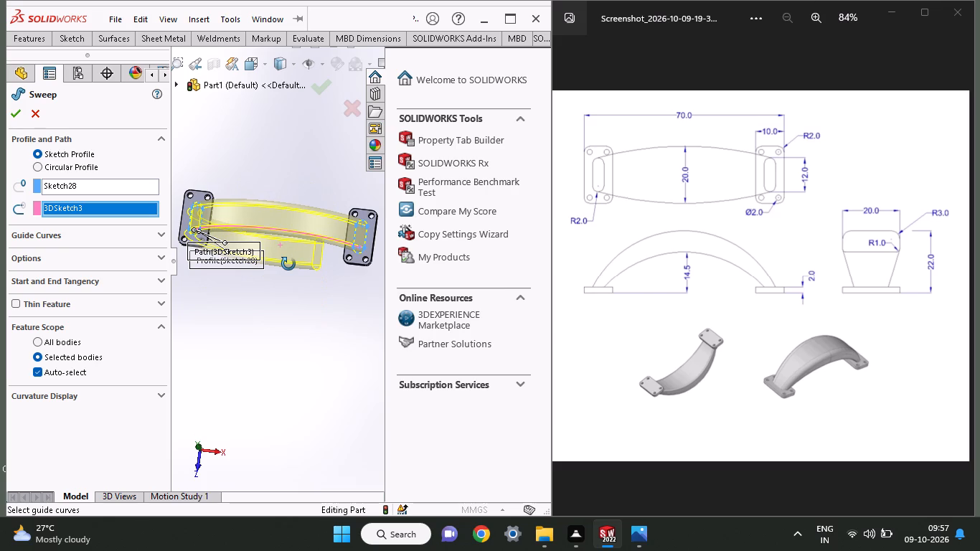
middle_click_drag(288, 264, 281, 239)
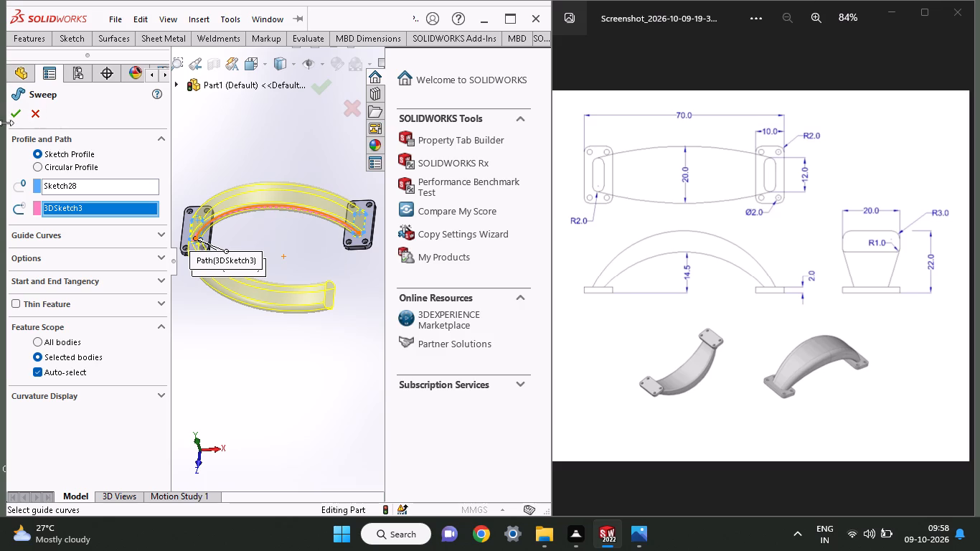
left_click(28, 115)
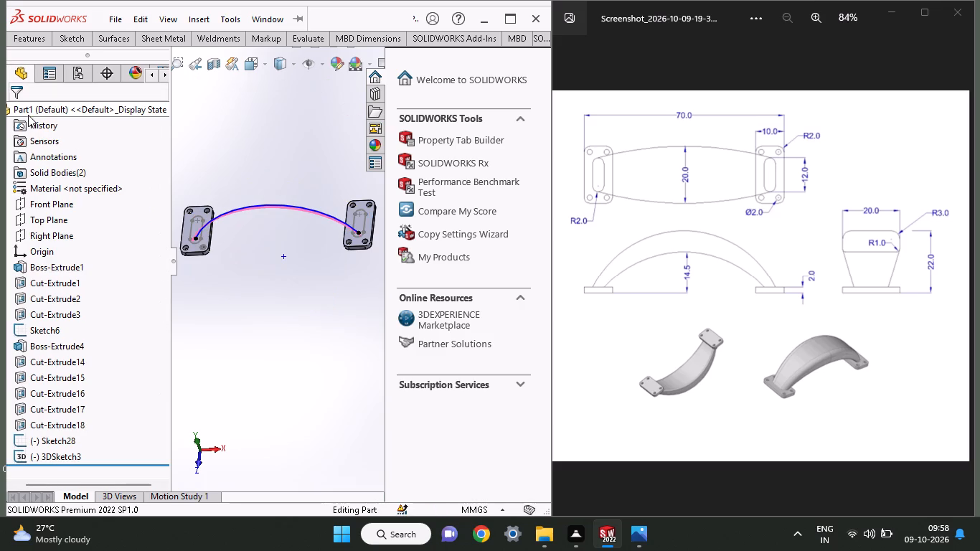
Undo the 3D arc sketch and step back into the slot profile sketch.
middle_click_drag(253, 256, 246, 226)
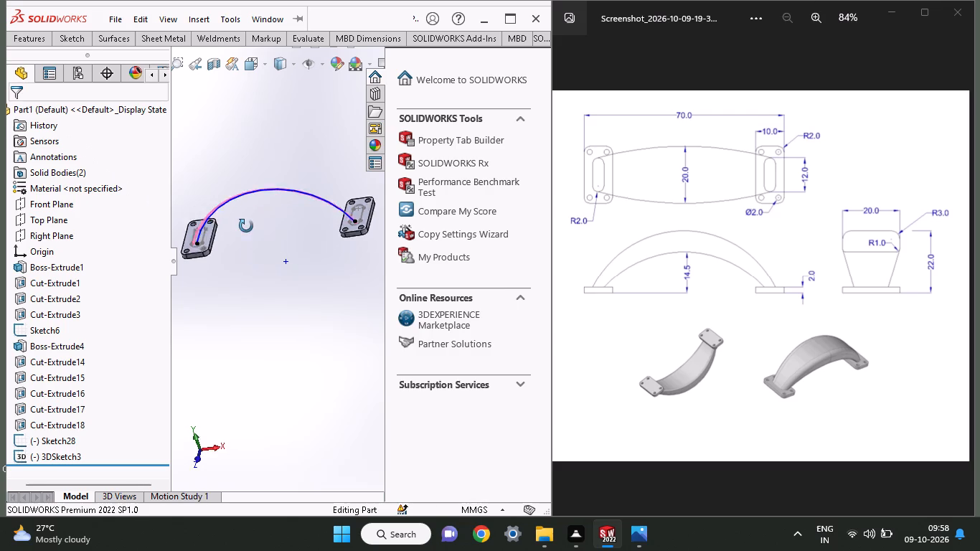
middle_click_drag(246, 226, 251, 208)
scroll(251, 209, "up", 1)
scroll(251, 213, "down", 1)
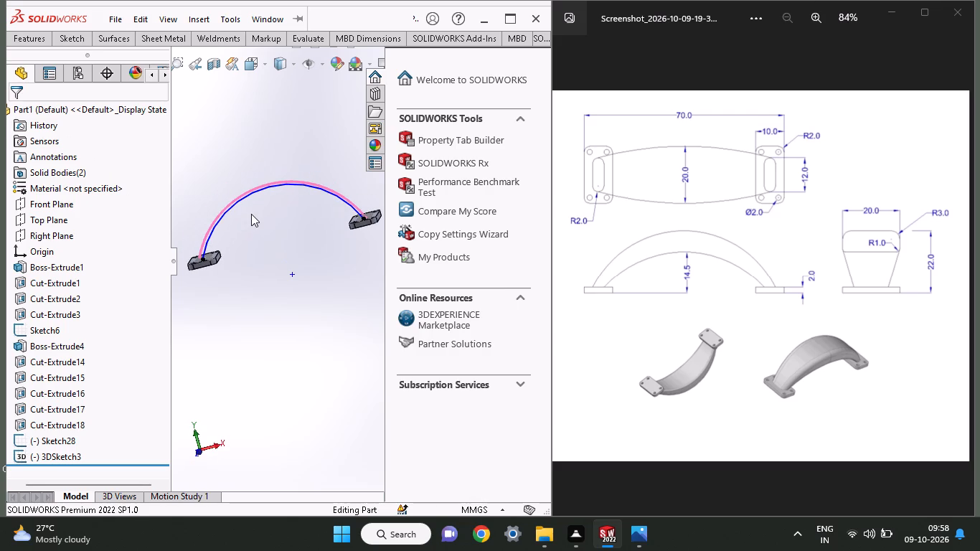
key("ctrl+z")
key("ctrl+z")
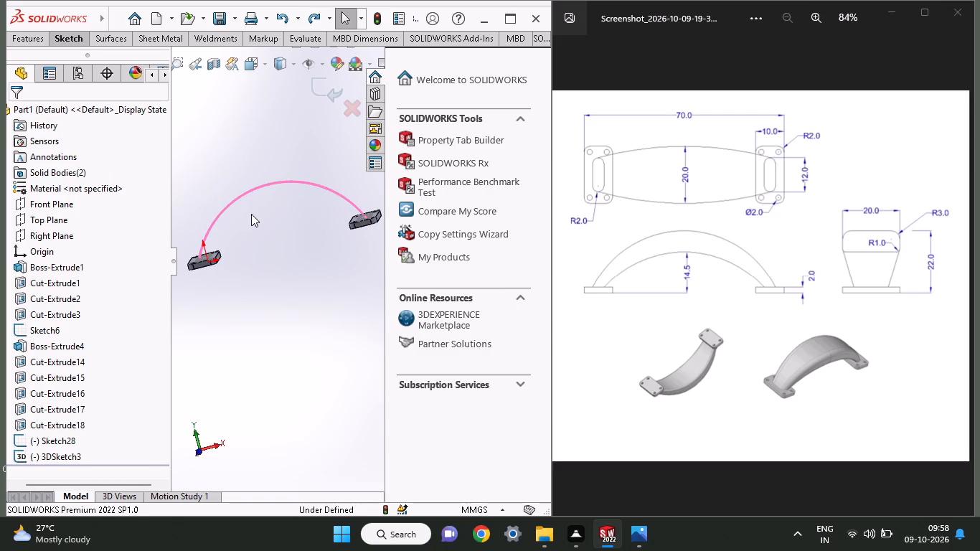
key("ctrl+z")
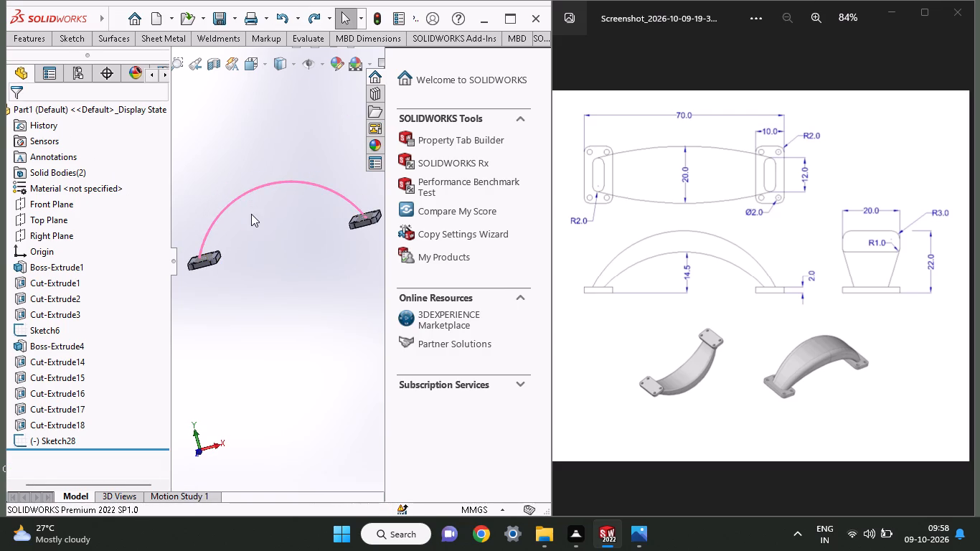
key("ctrl+z")
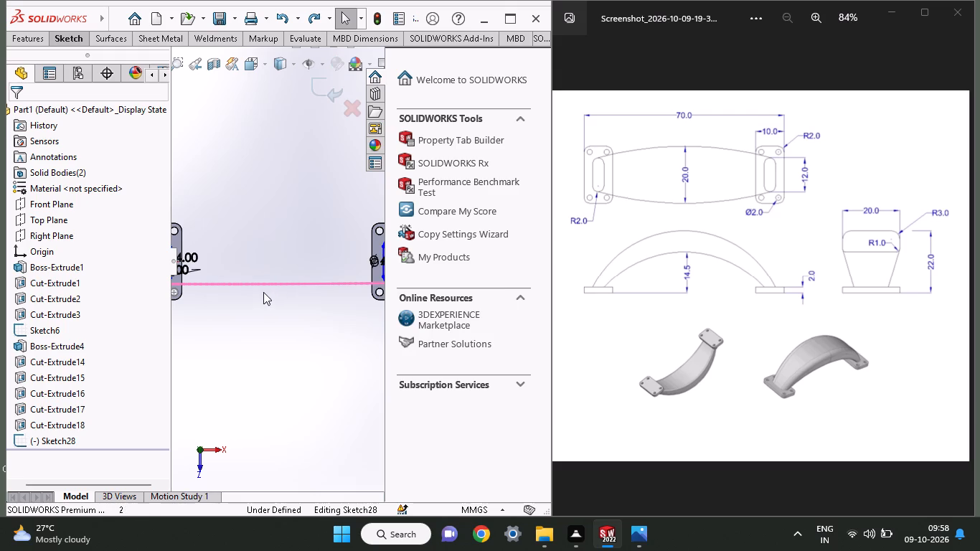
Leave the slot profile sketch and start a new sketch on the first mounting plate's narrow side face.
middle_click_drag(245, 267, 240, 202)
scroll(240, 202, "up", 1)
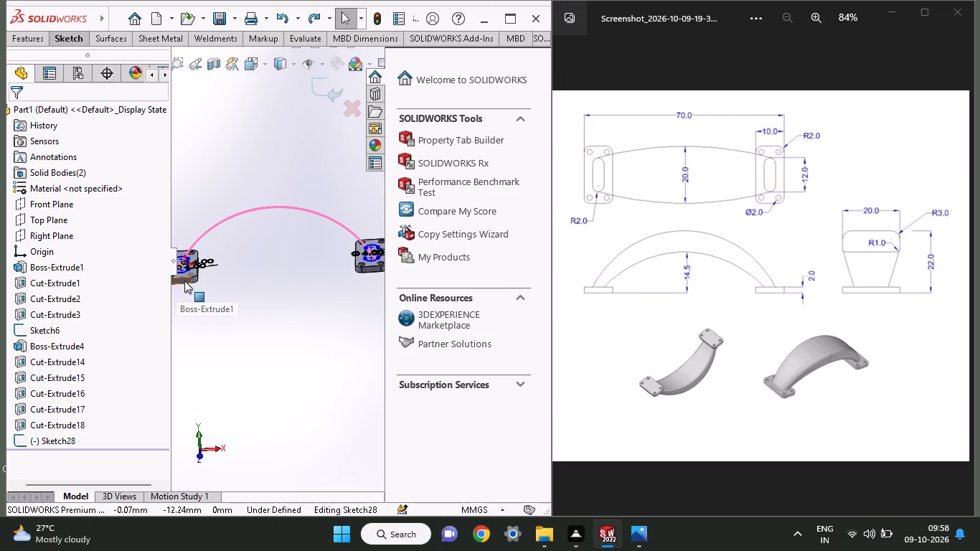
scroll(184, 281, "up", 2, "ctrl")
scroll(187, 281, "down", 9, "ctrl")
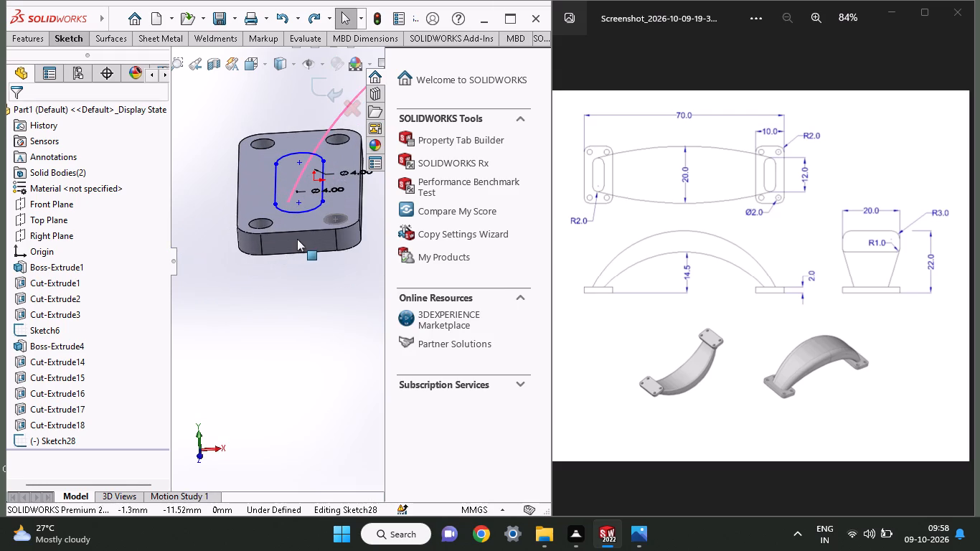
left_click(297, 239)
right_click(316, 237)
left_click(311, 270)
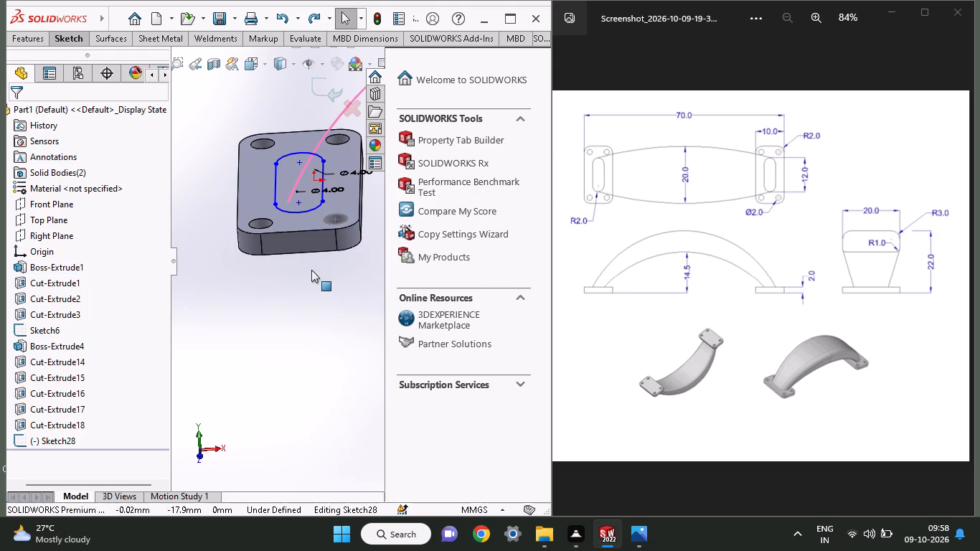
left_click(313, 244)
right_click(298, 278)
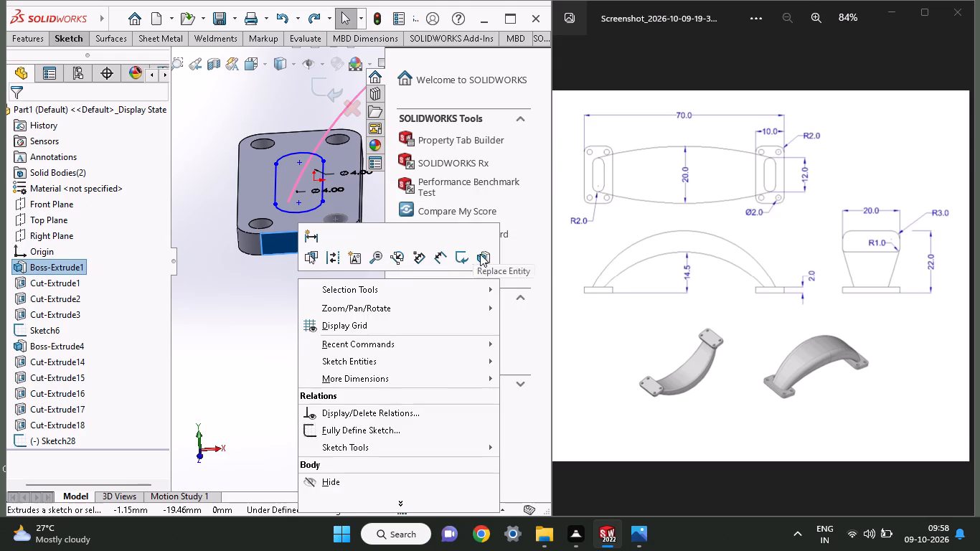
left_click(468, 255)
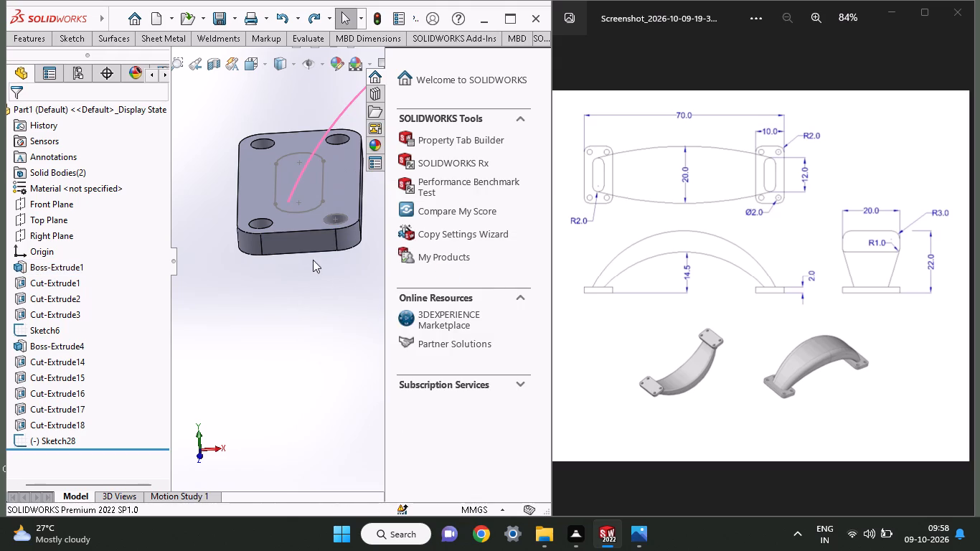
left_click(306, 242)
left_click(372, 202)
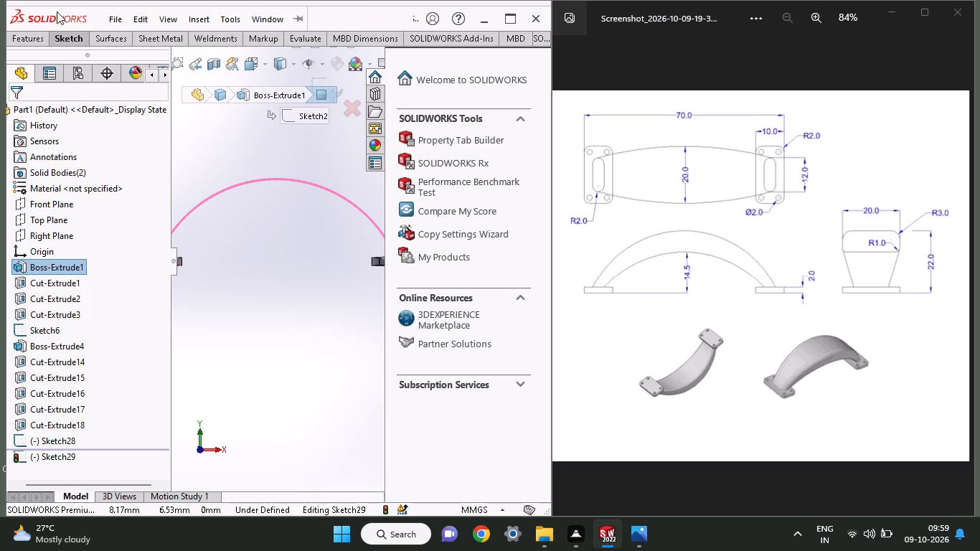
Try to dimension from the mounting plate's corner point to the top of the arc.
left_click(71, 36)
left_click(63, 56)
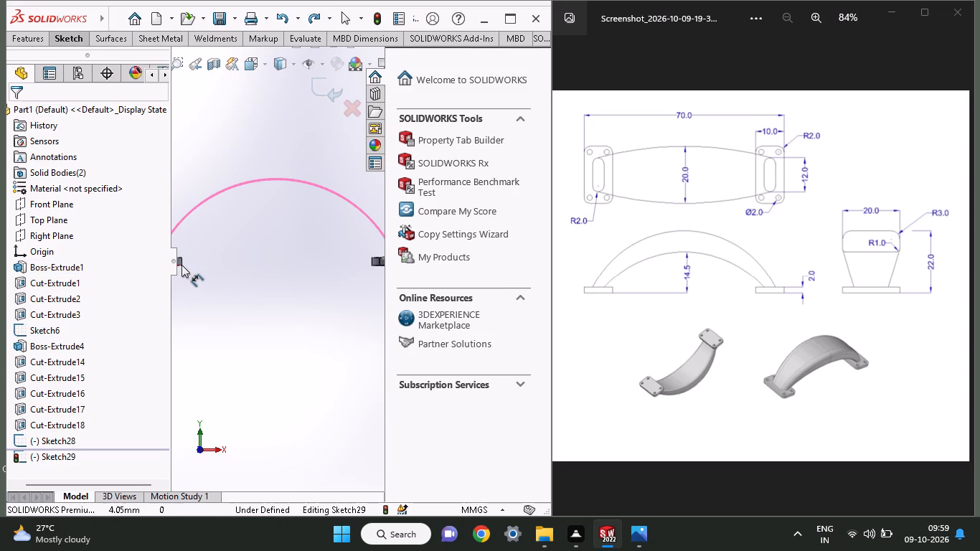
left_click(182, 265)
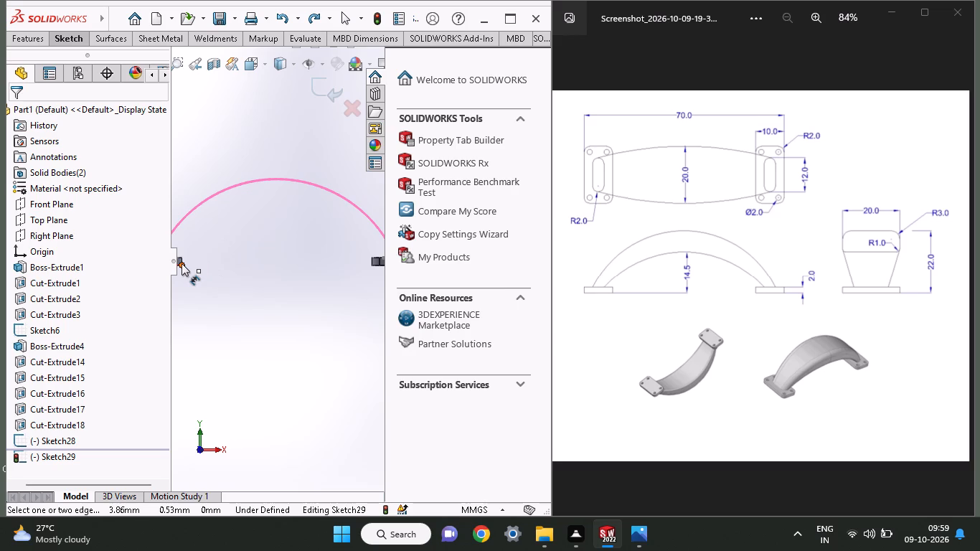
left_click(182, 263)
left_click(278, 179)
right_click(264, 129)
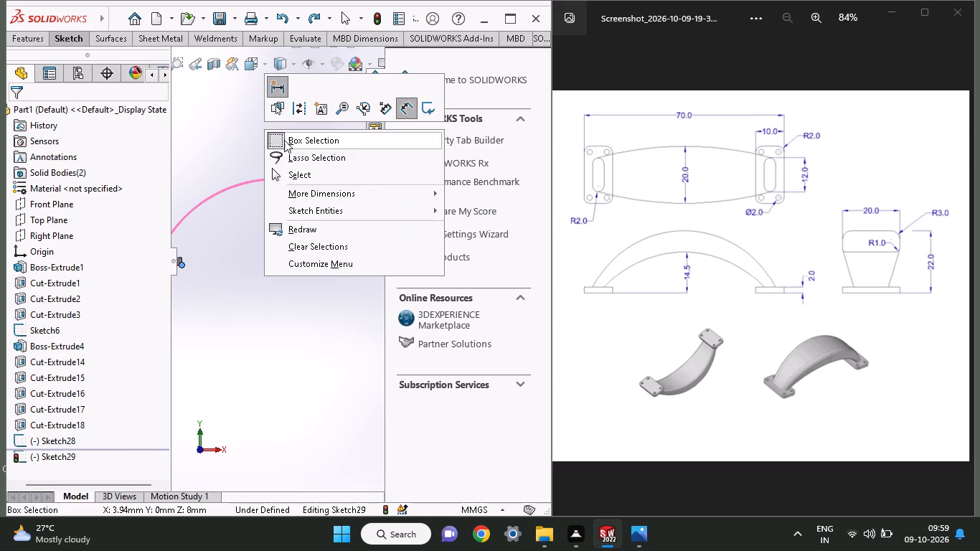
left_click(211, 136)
Undo the arc sketch and the slot profile edits, back to two undimensioned circles on the first mounting plate.
key("ctrl+z")
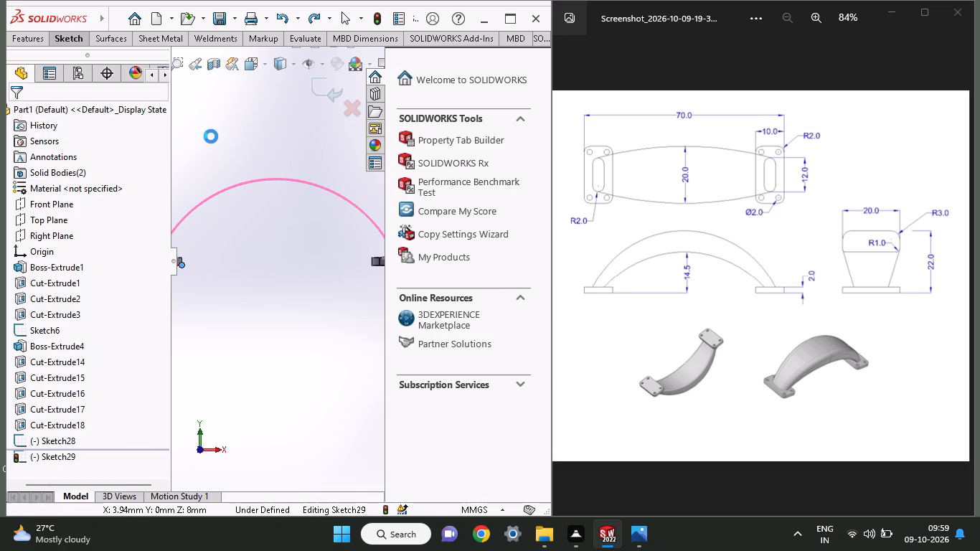
key("ctrl+z")
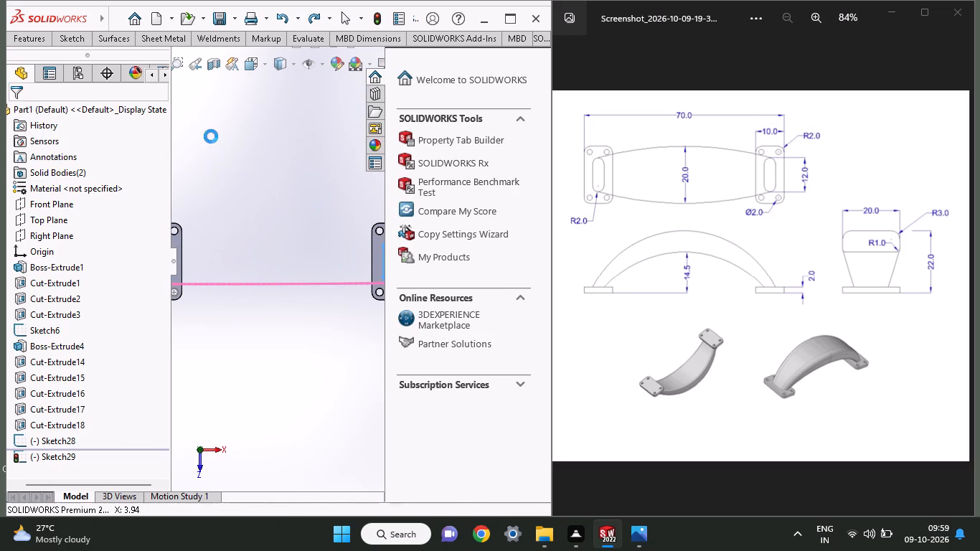
key("ctrl+z")
key("ctrl+z")
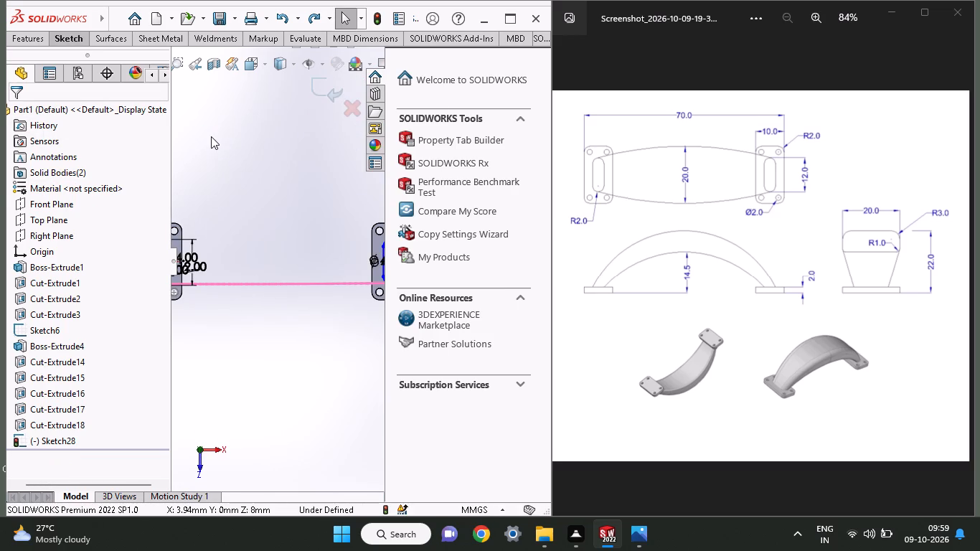
key("ctrl+z")
key("ctrl+z")
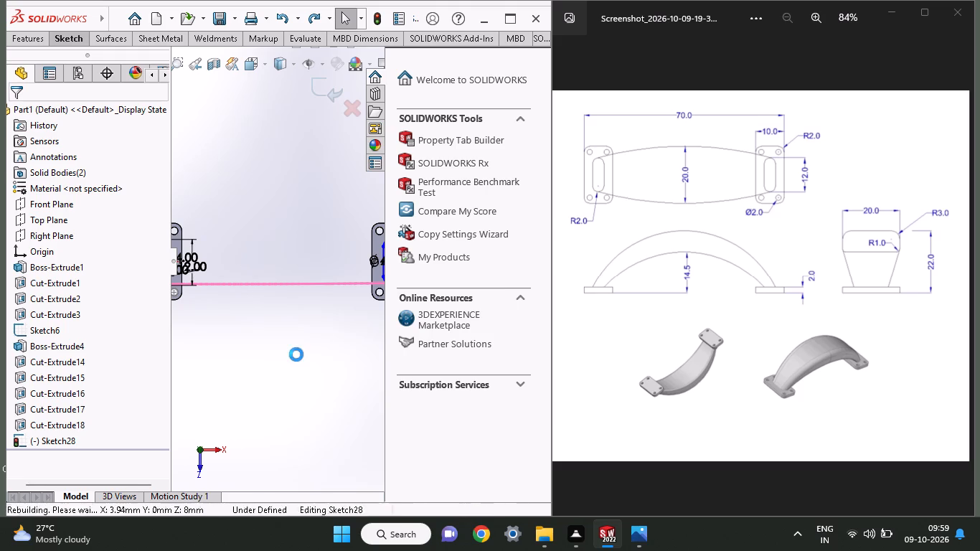
key("ctrl+z")
key("ctrl+z")
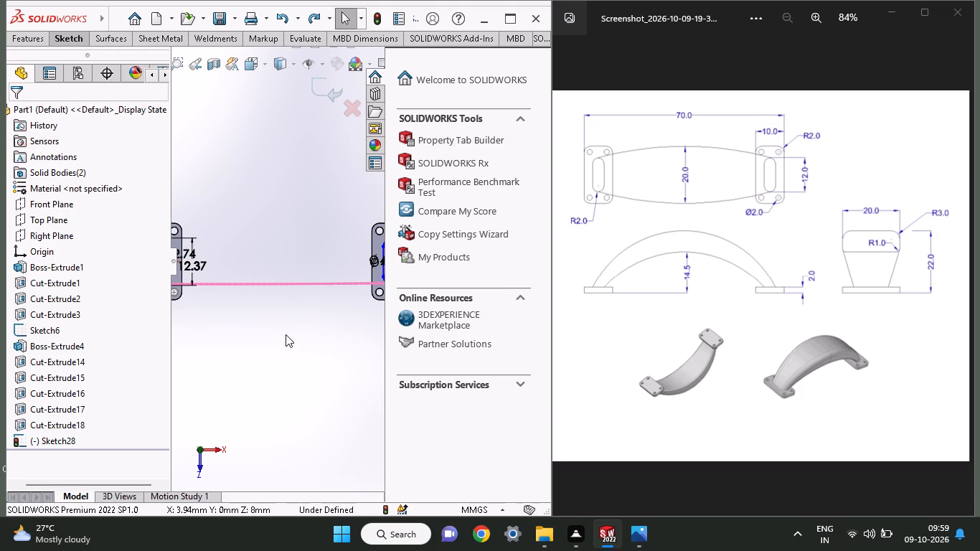
key("ctrl+z")
key("ctrl+z")
key("ctrl+z")
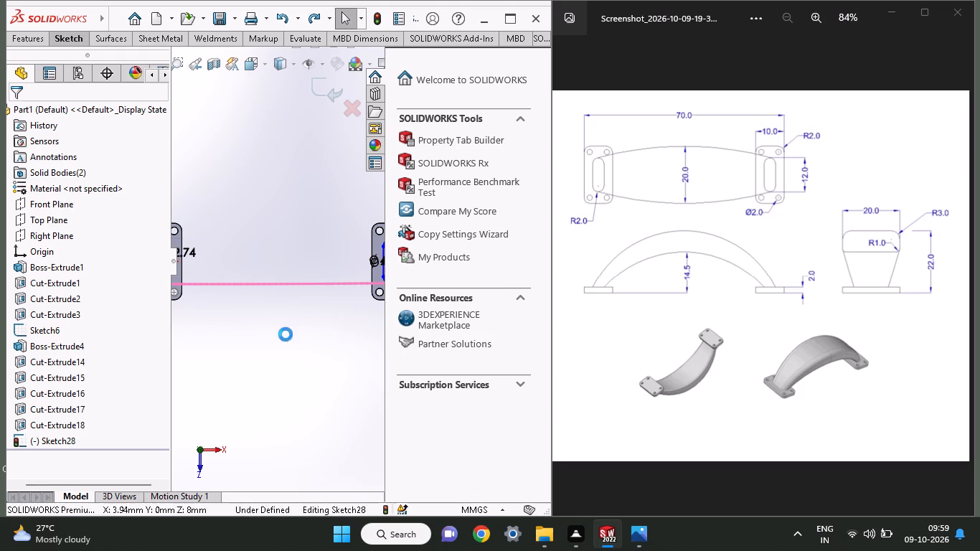
key("ctrl+z")
key("ctrl+z")
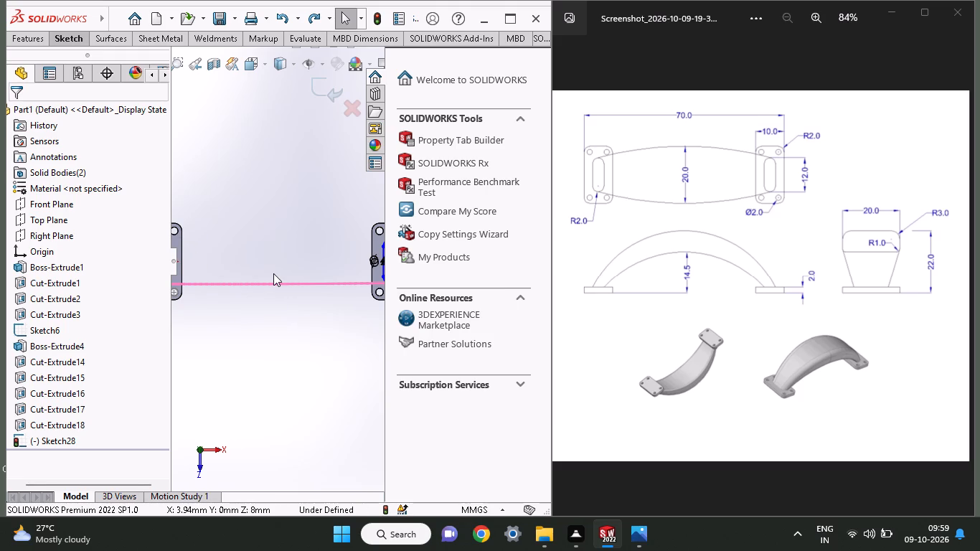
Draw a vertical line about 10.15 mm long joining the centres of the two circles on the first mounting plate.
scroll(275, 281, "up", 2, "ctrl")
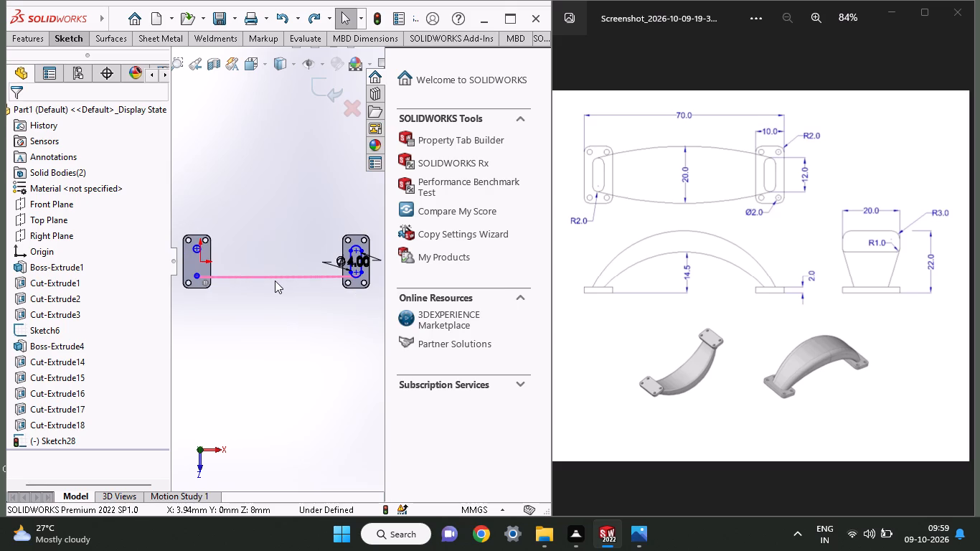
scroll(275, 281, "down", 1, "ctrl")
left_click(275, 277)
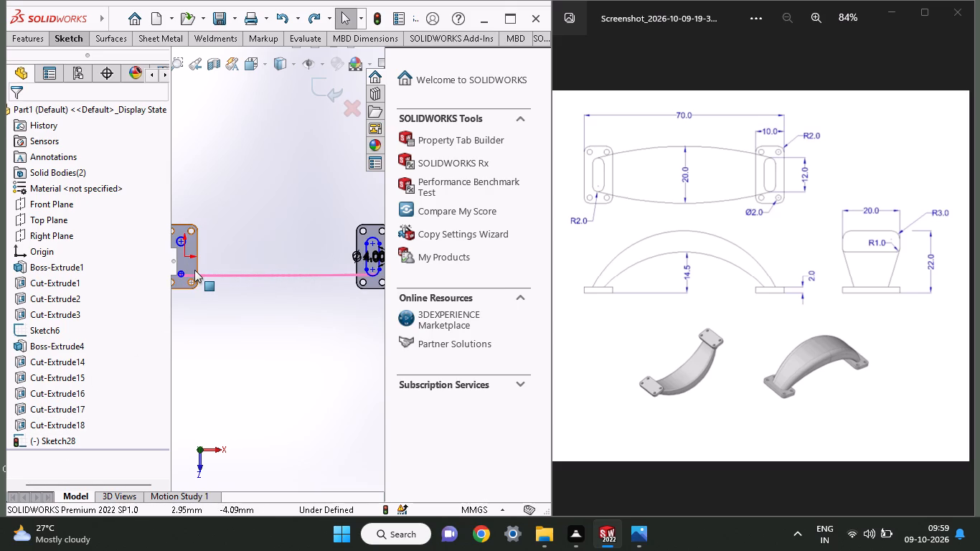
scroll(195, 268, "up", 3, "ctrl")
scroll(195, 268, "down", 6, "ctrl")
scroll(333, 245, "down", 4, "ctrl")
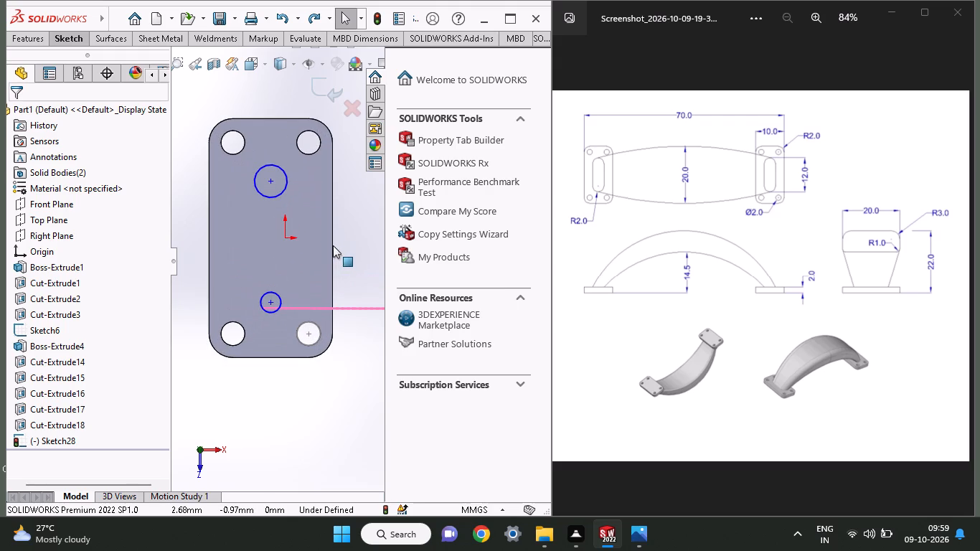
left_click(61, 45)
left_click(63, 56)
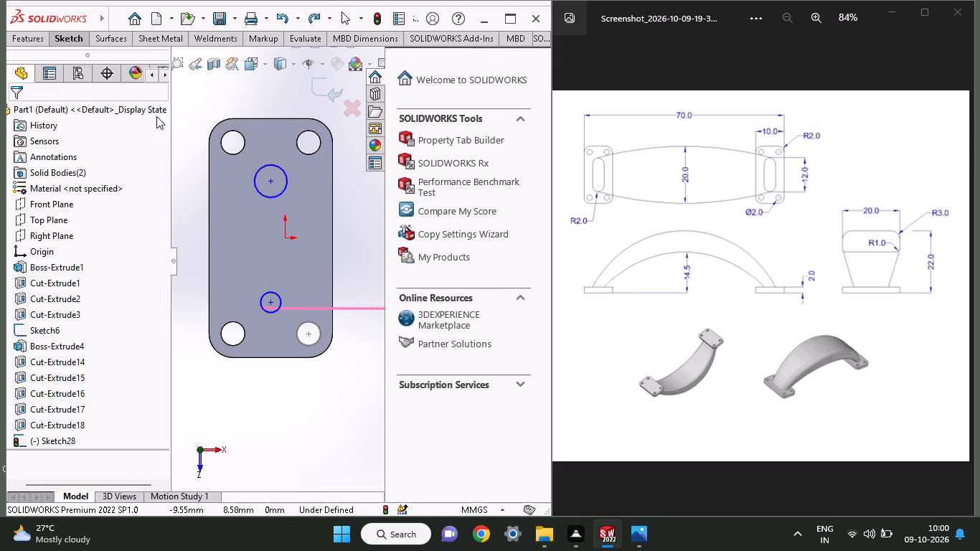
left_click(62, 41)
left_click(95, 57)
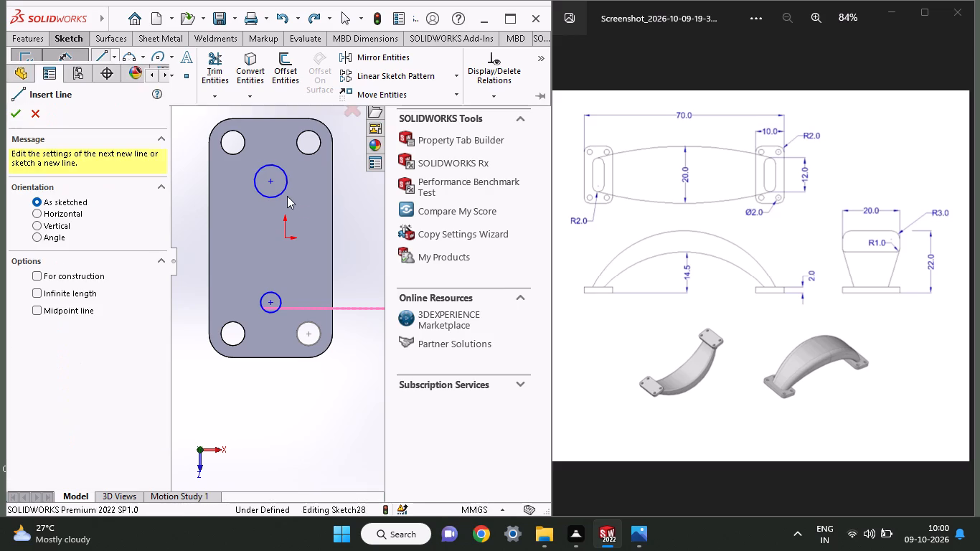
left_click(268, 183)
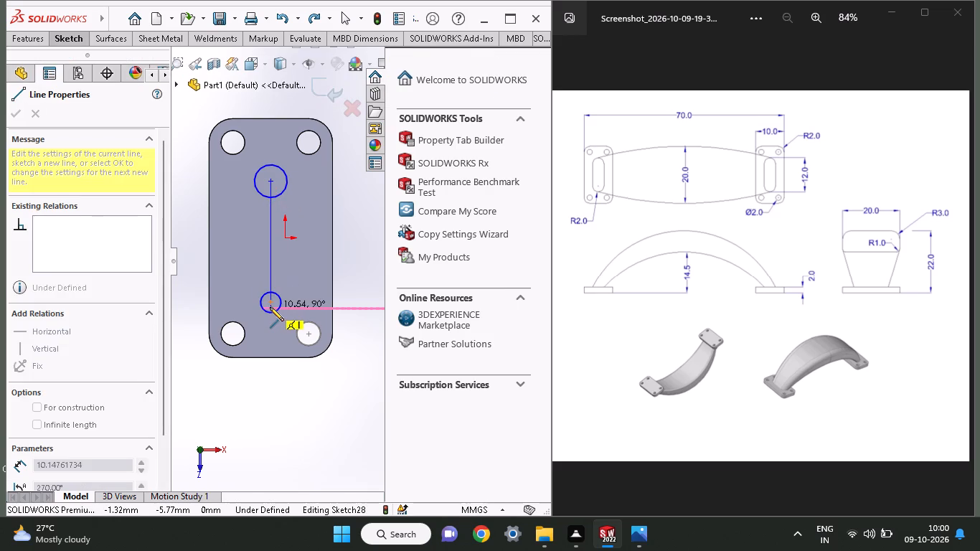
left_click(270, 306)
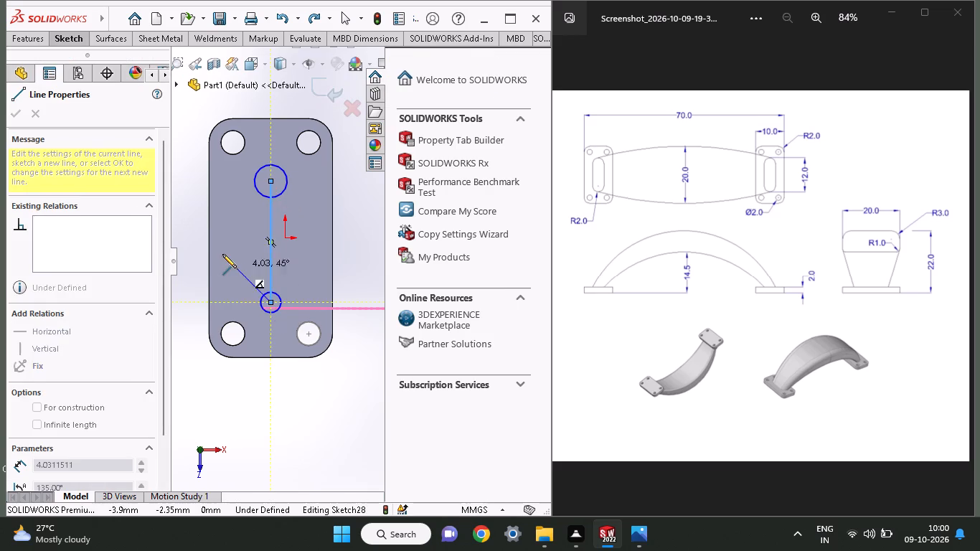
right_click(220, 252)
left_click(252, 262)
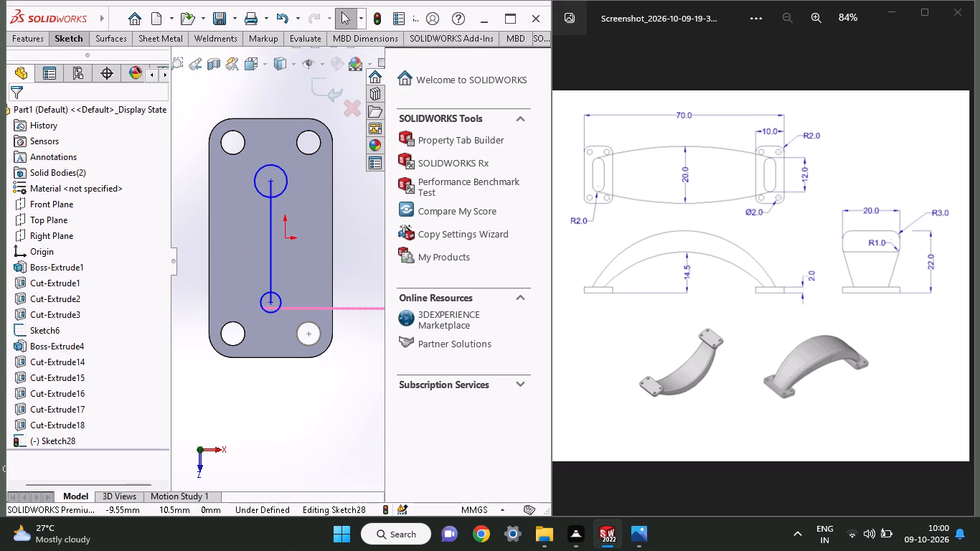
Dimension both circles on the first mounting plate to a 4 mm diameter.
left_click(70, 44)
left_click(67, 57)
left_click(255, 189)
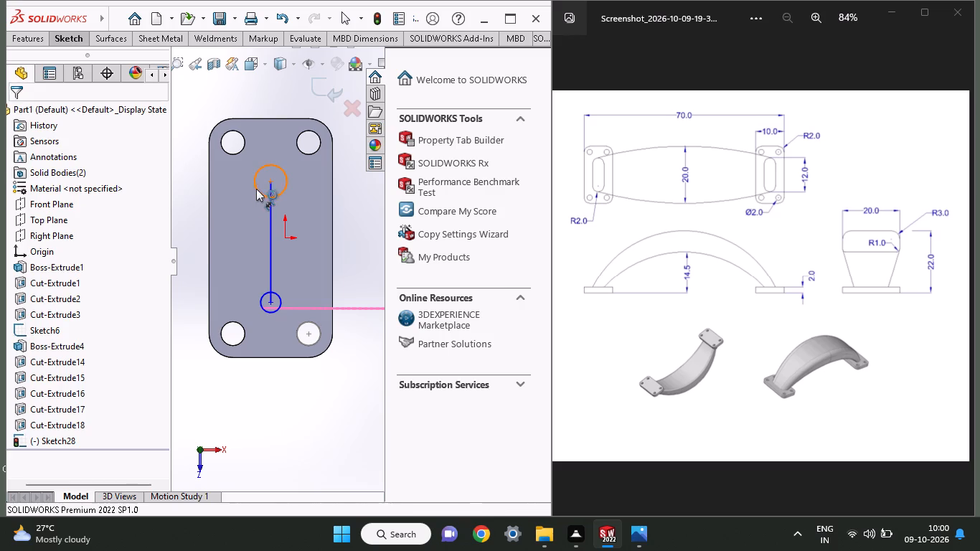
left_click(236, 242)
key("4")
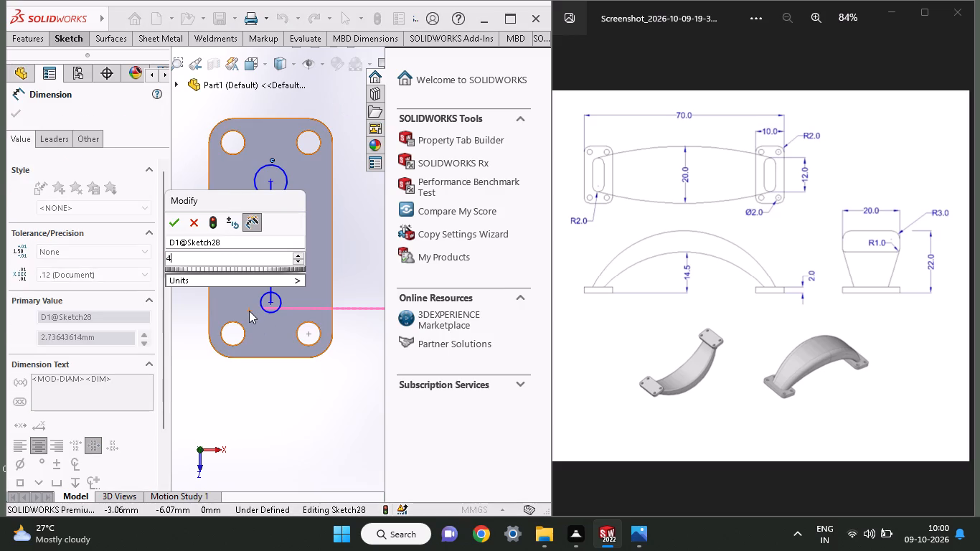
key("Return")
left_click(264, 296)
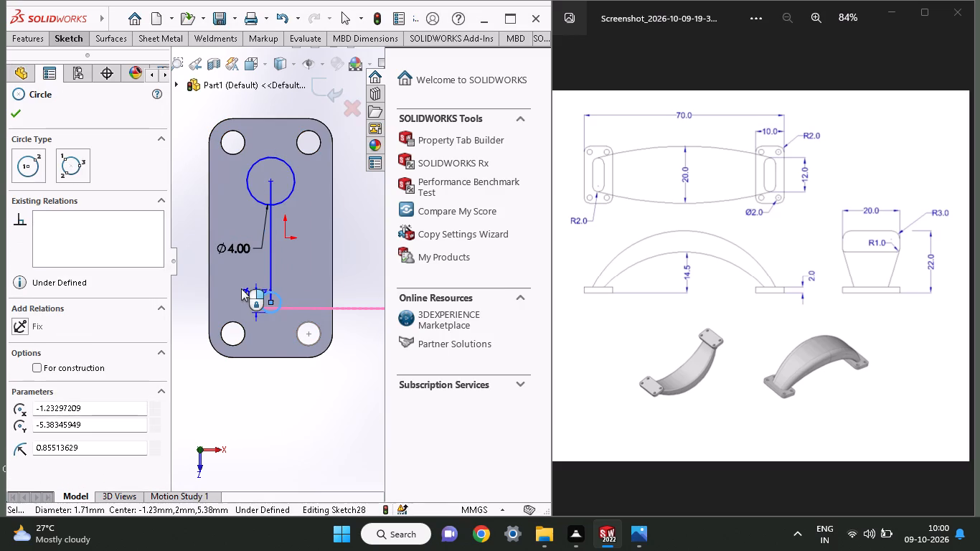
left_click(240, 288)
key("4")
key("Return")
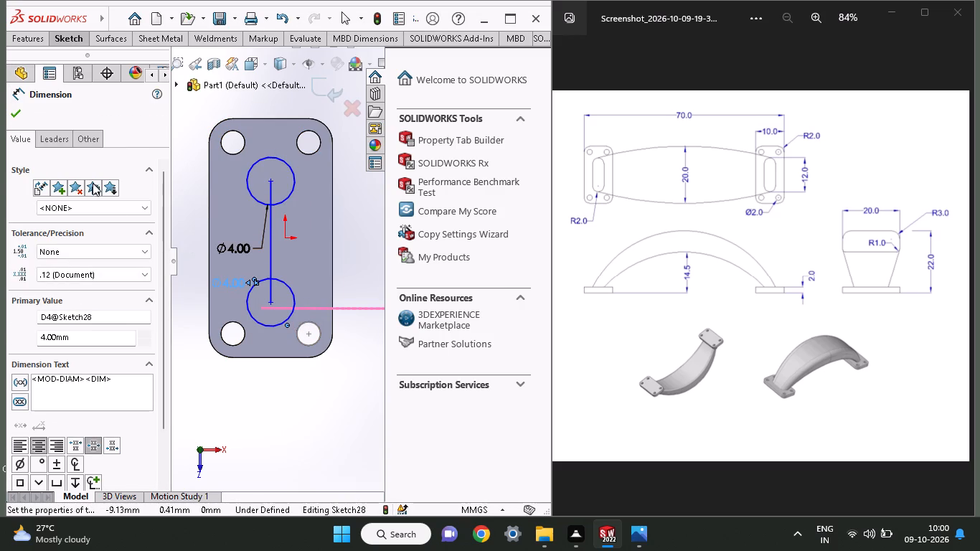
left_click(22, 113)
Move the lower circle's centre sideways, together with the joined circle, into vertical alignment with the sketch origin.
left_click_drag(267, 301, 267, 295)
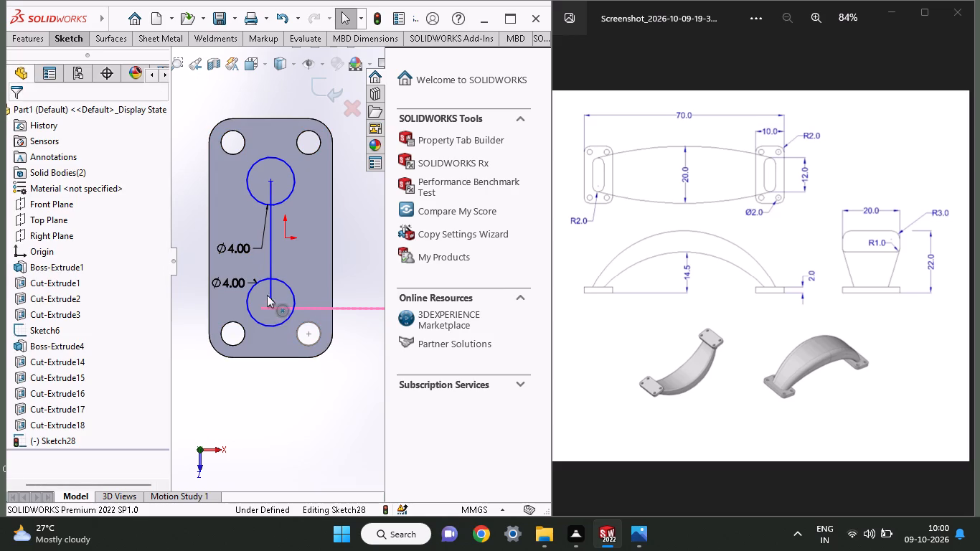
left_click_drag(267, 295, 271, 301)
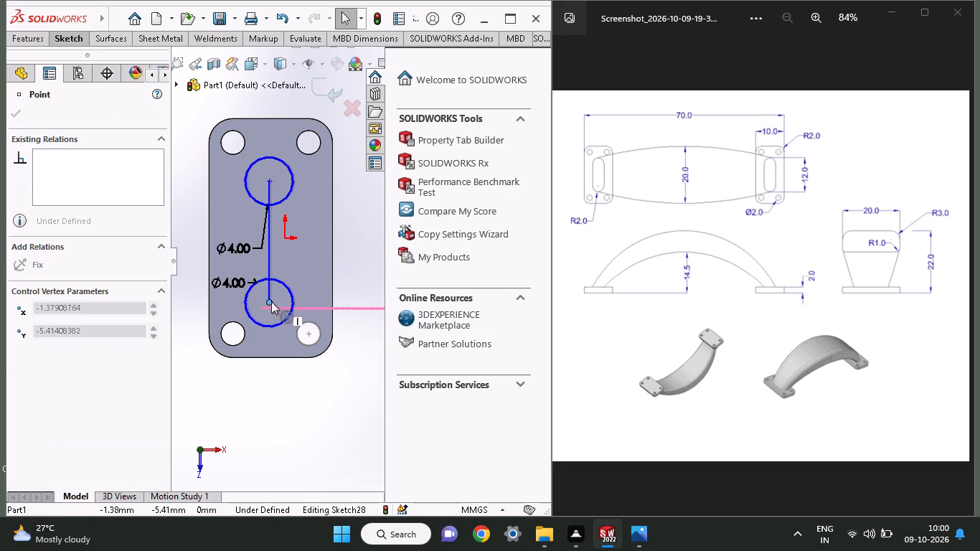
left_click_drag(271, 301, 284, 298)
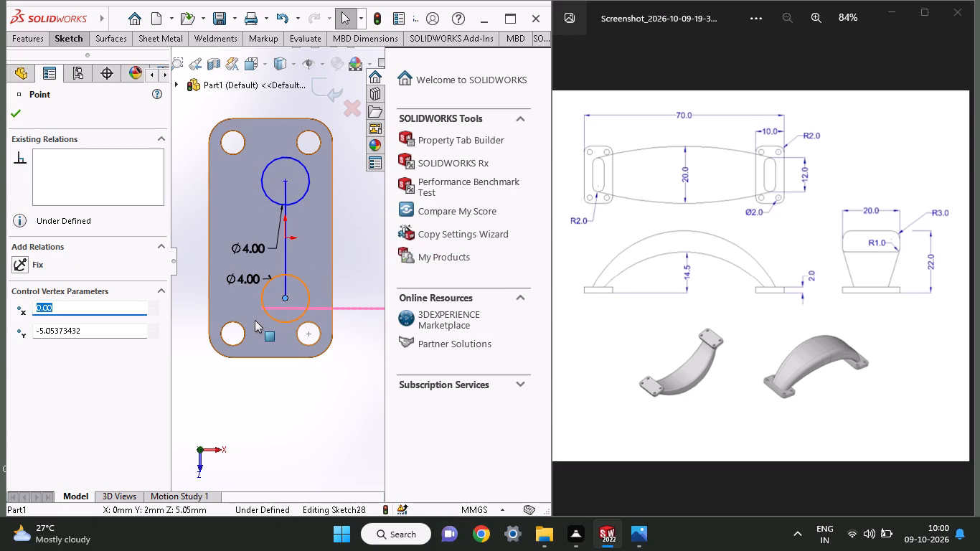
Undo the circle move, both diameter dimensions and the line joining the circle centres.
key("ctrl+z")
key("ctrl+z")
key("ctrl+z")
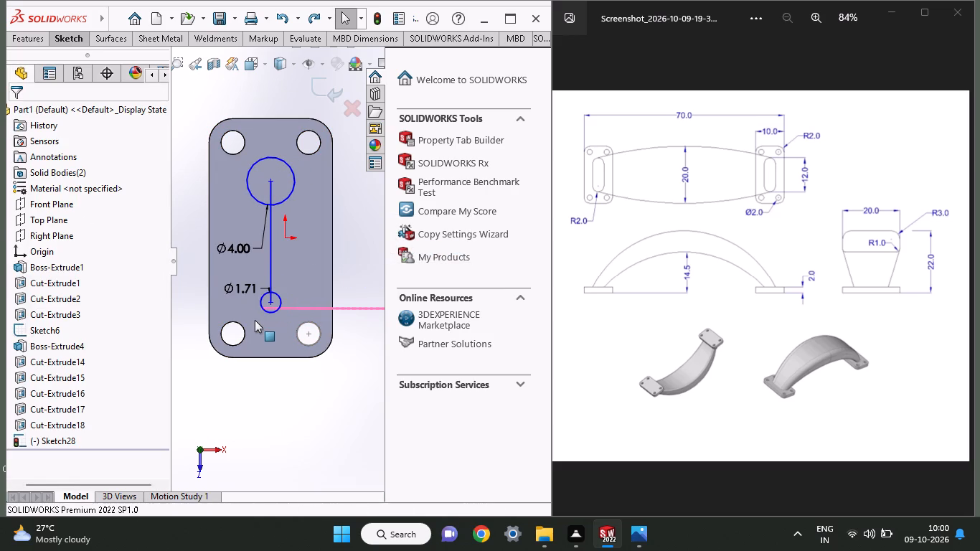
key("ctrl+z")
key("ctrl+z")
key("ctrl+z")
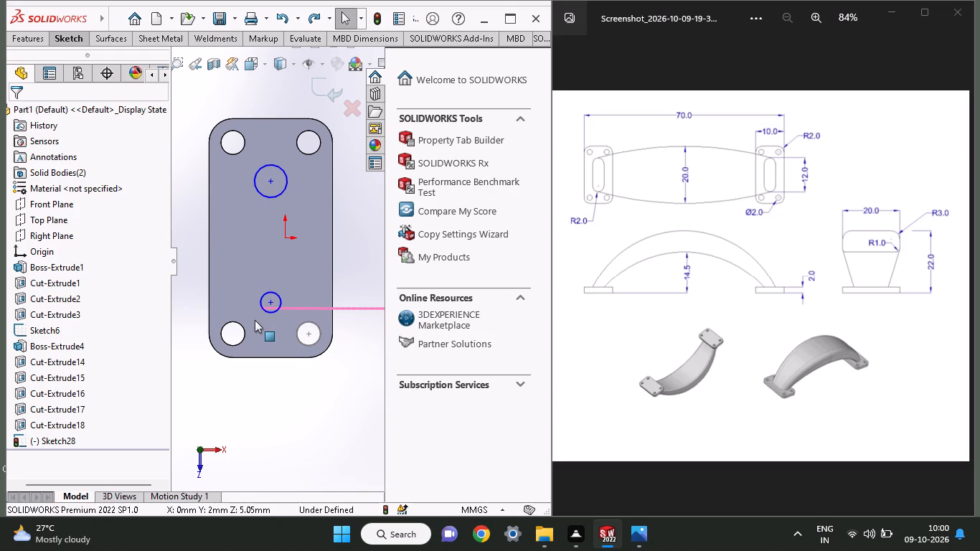
Draw a vertical line from the upper circle's topmost point to the lower circle's bottommost point.
left_click(68, 34)
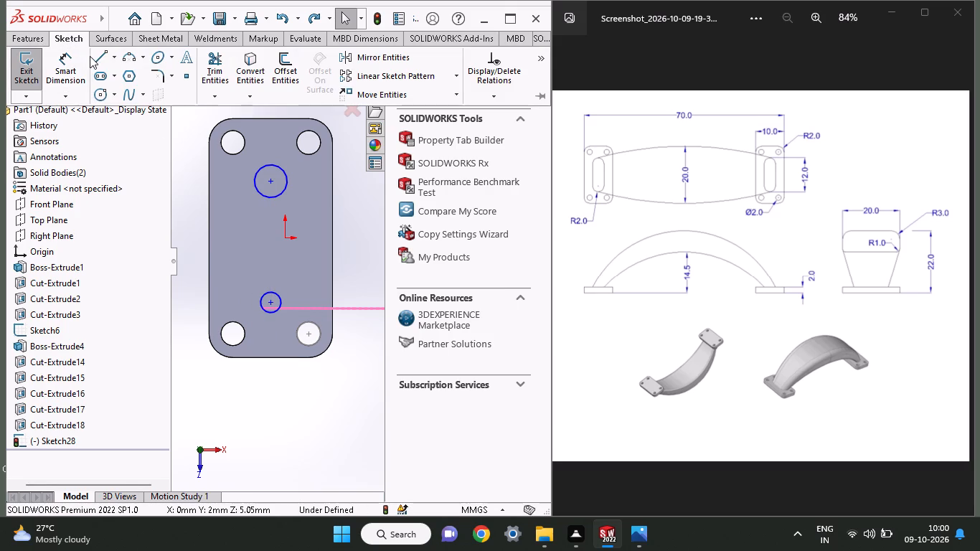
left_click(94, 56)
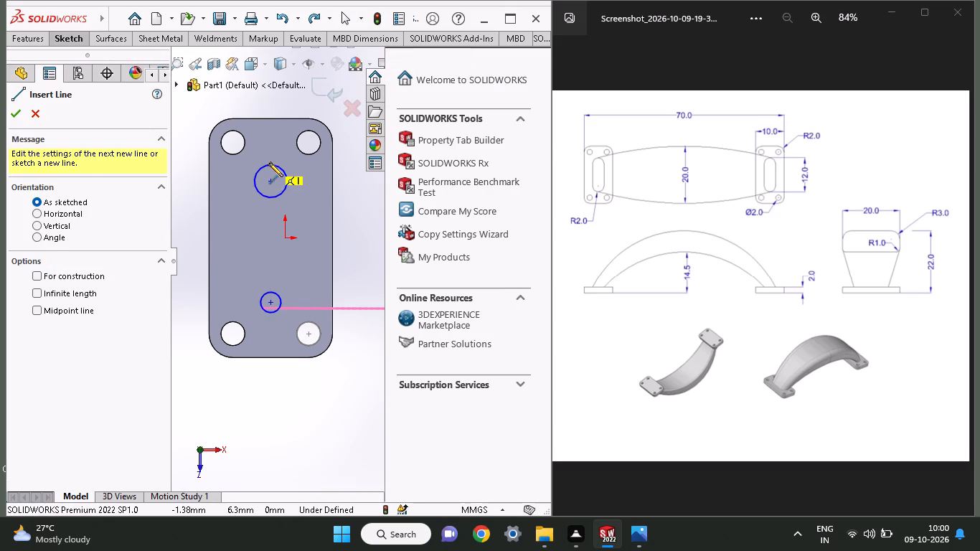
left_click(269, 163)
left_click(268, 312)
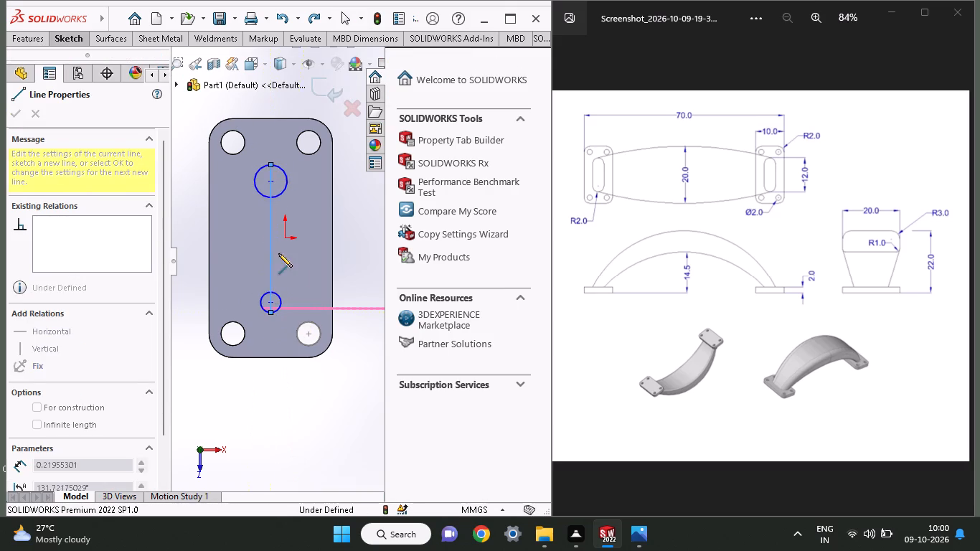
right_click(283, 242)
left_click(306, 248)
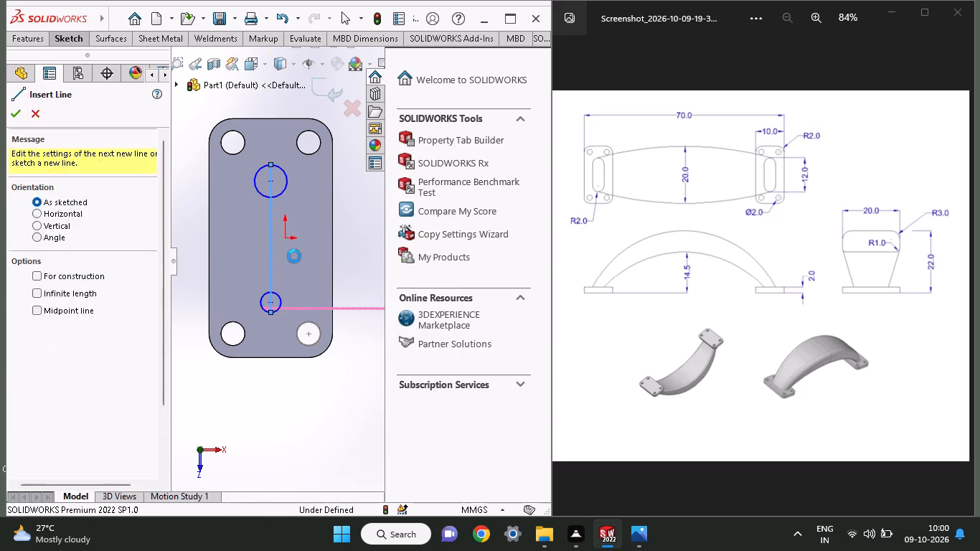
Dimension the upper and lower circles of the slot profile to a 4 mm diameter each.
left_click(66, 40)
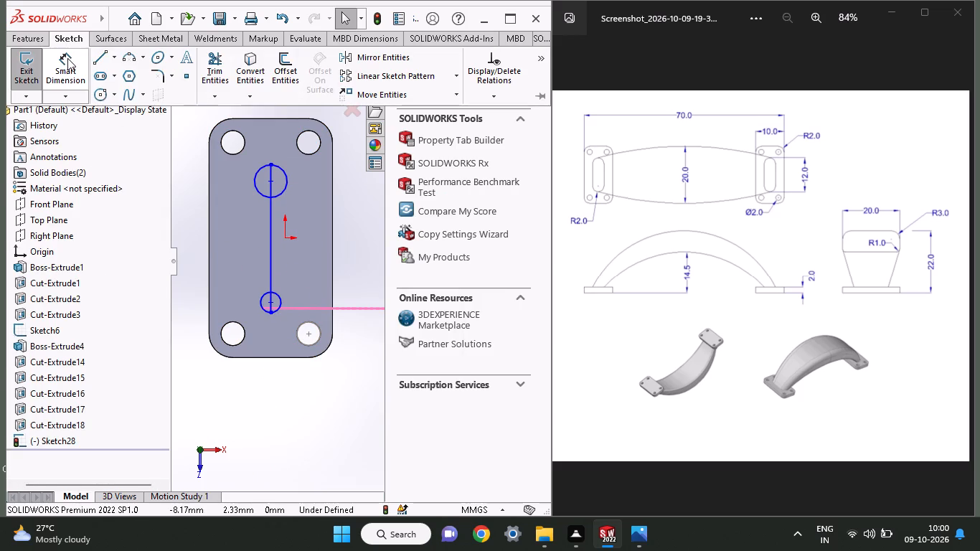
left_click(67, 58)
left_click(278, 194)
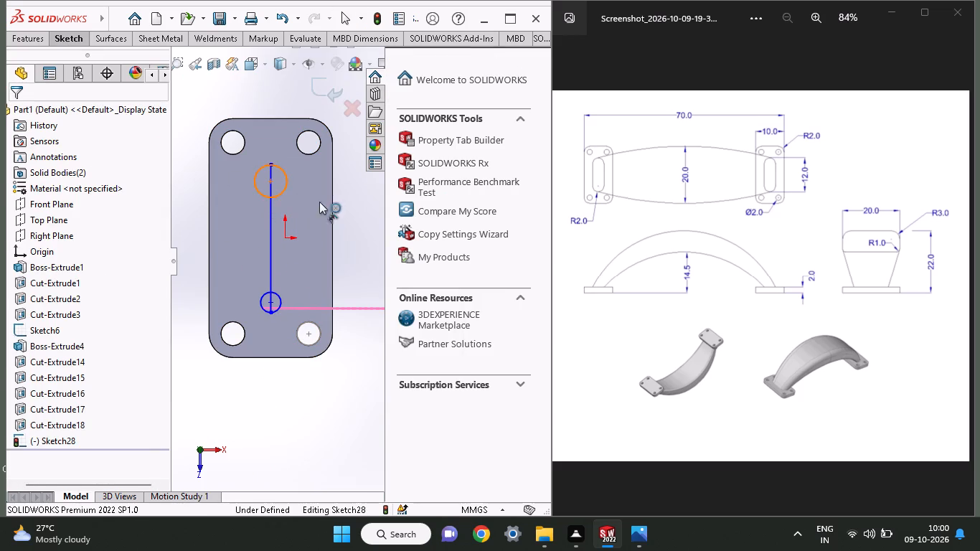
left_click_drag(334, 197, 347, 208)
key("4")
key("Return")
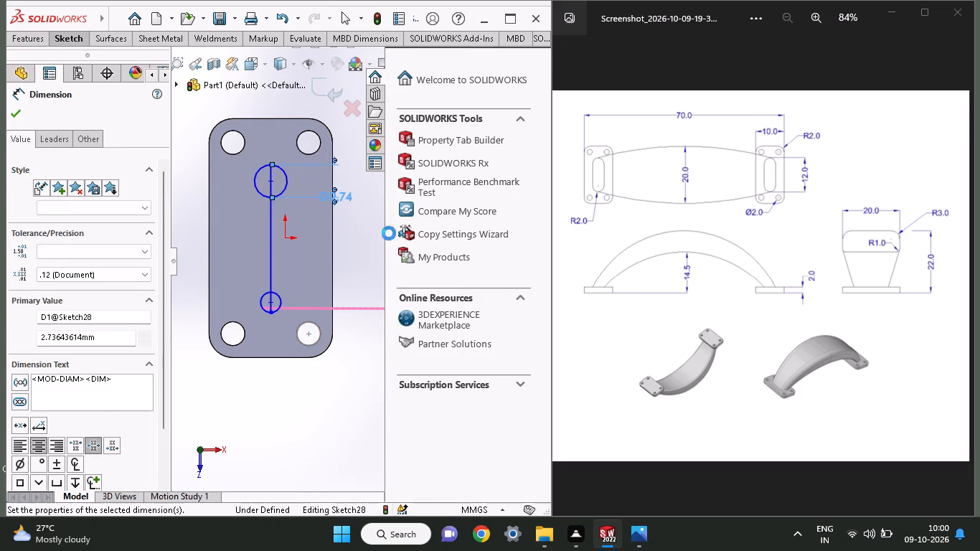
left_click(278, 298)
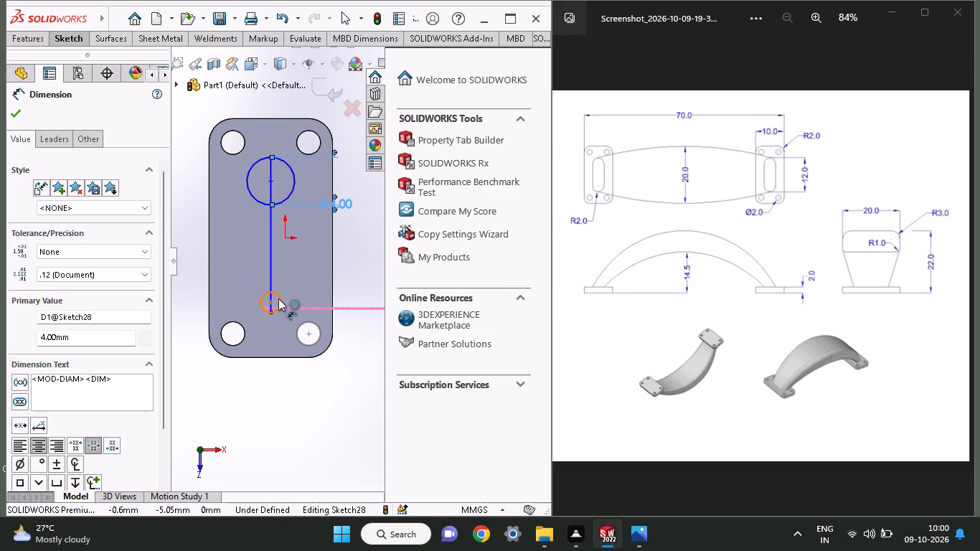
left_click(303, 284)
key("4")
key("Return")
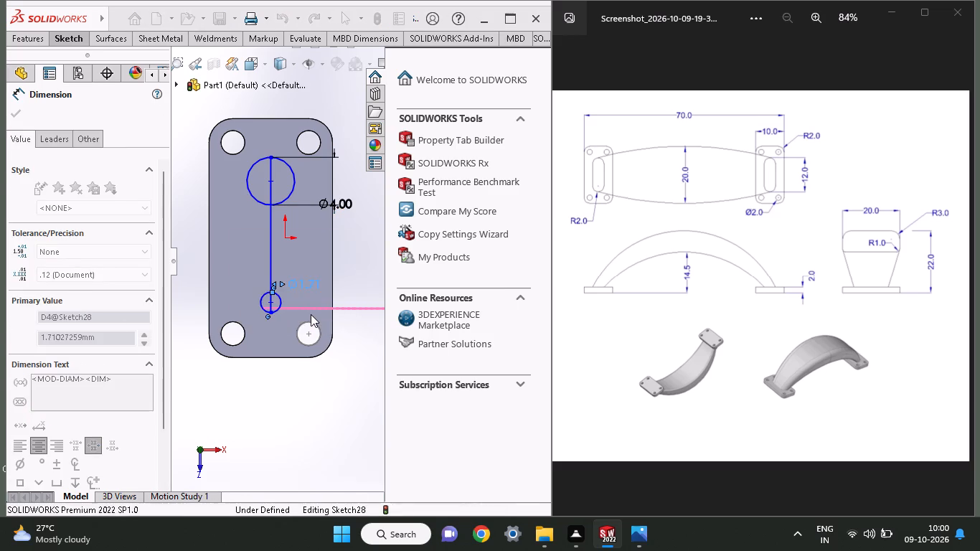
Dimension the slot profile's overall height between the vertical line's two endpoints to 12 mm.
left_click(268, 325)
left_click(270, 159)
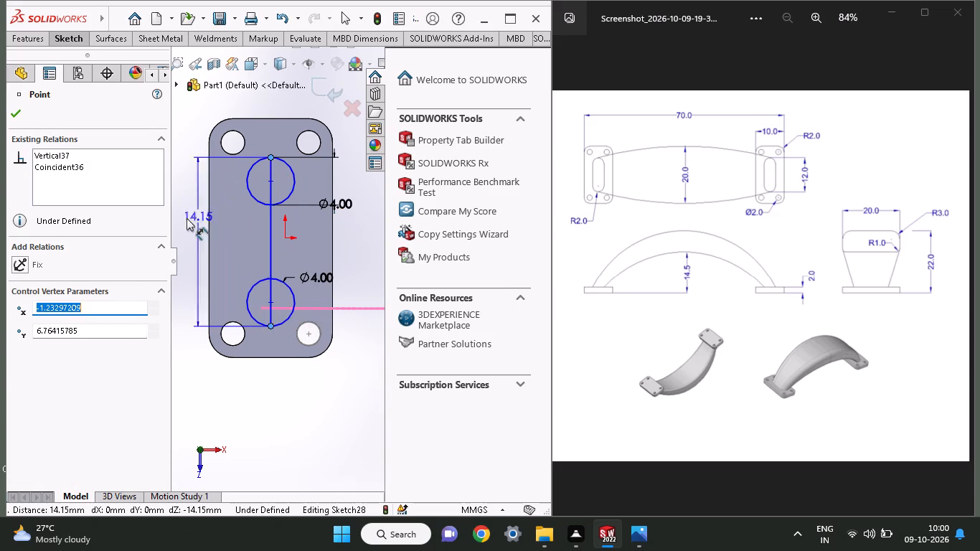
left_click(181, 219)
type("12")
key("Return")
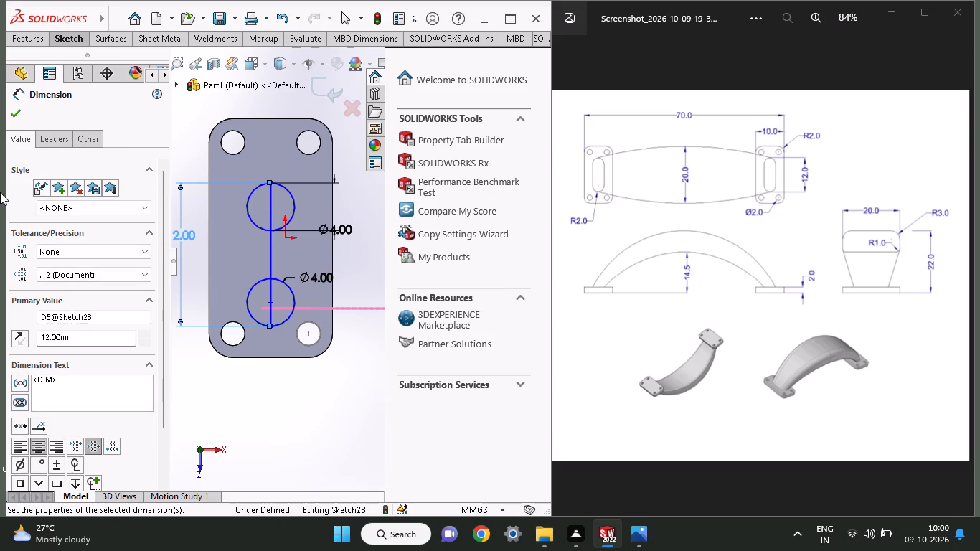
Dimension the vertical offset between the slot profile's centre line midpoint and the plate's long edge midpoint to 0 mm.
left_click(272, 256)
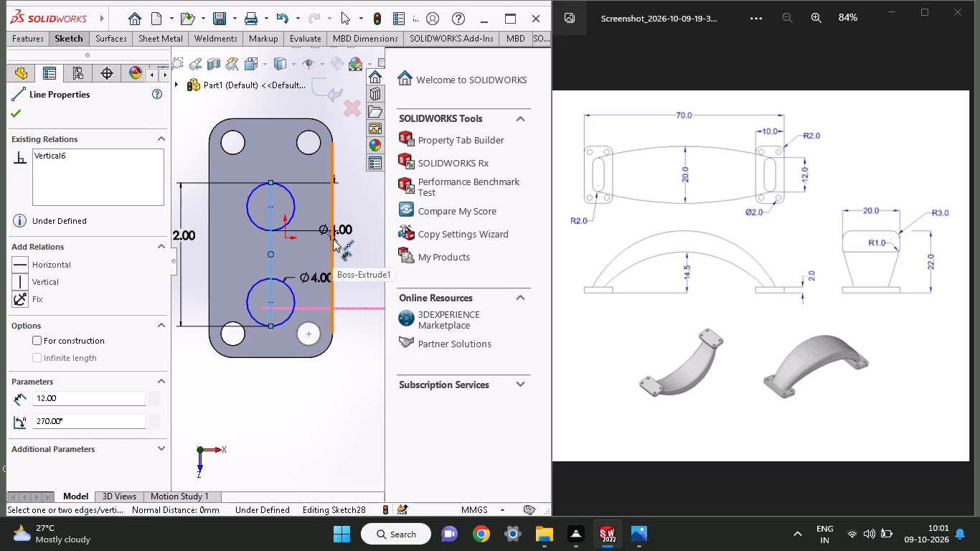
left_click(333, 237)
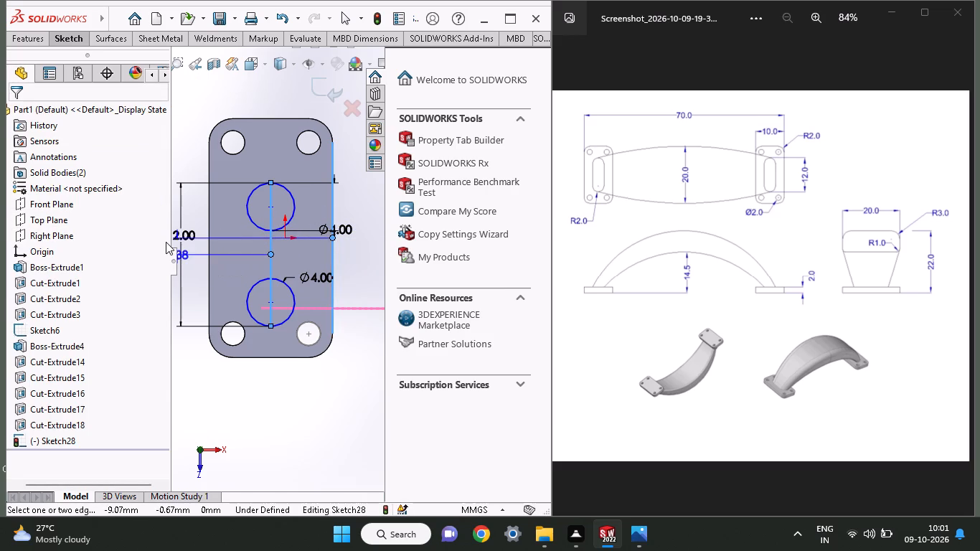
left_click(194, 244)
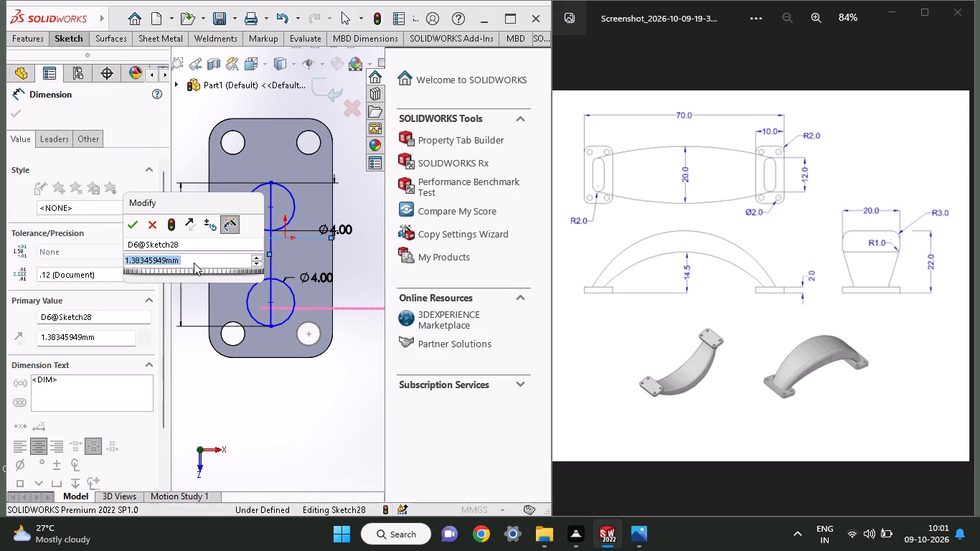
key("0")
key("Return")
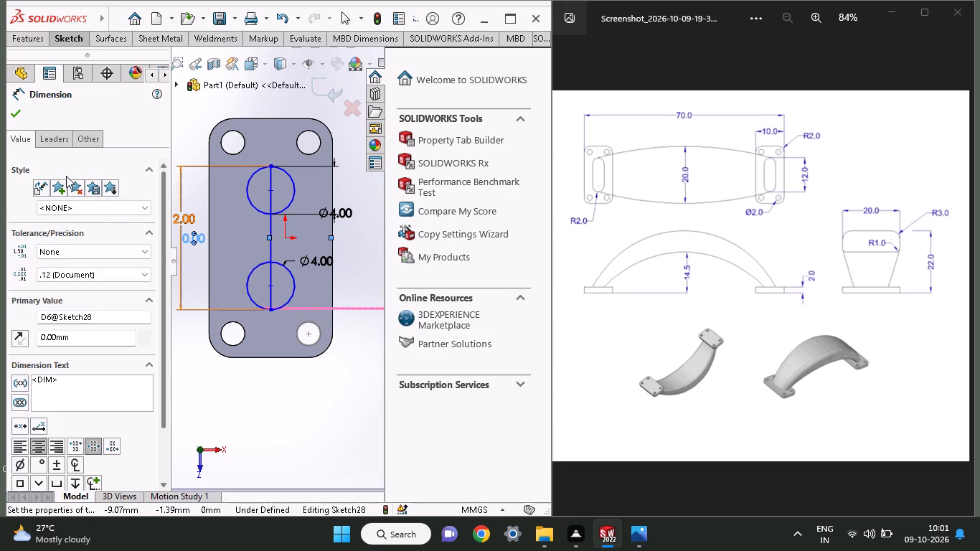
left_click(16, 115)
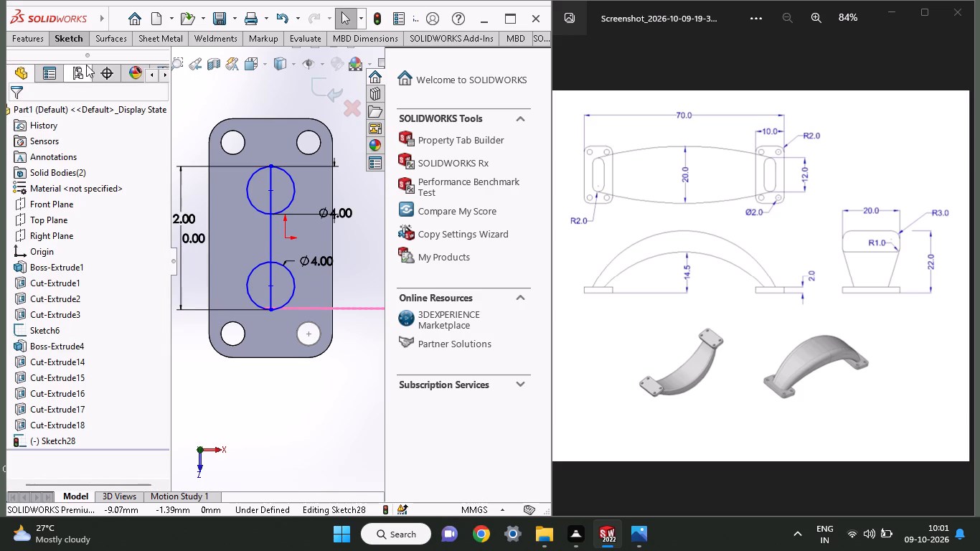
Join the upper and lower circles with vertical lines between their leftmost points and between their rightmost points.
left_click(78, 34)
left_click(100, 55)
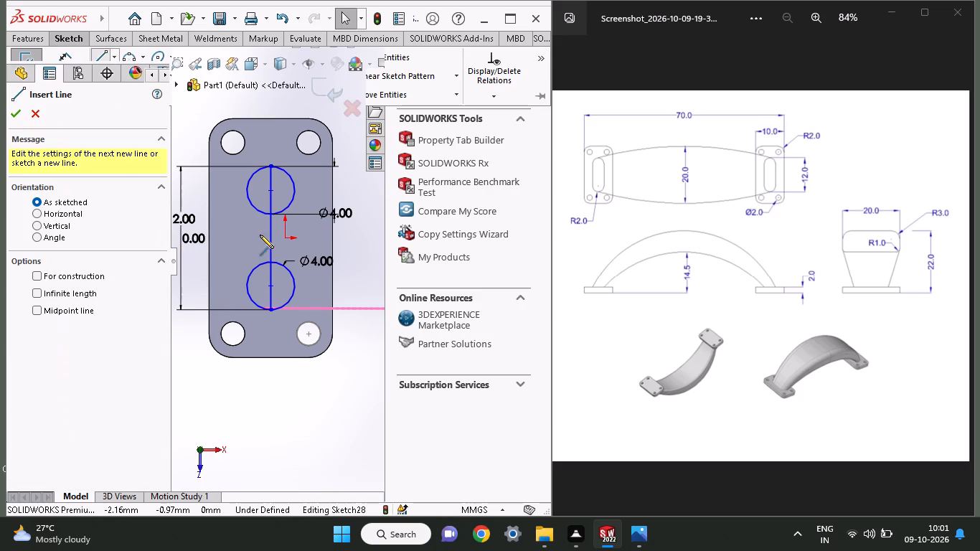
left_click(247, 192)
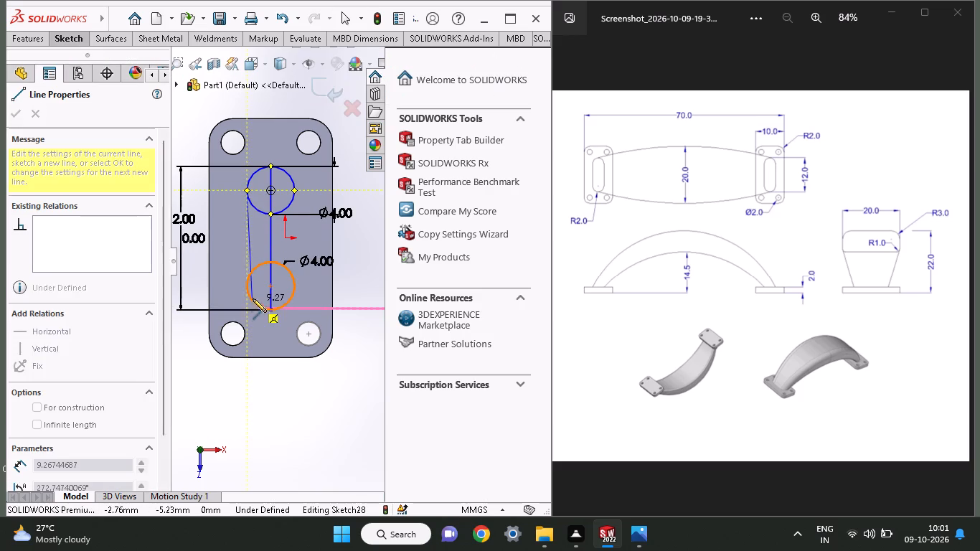
left_click(248, 288)
right_click(225, 242)
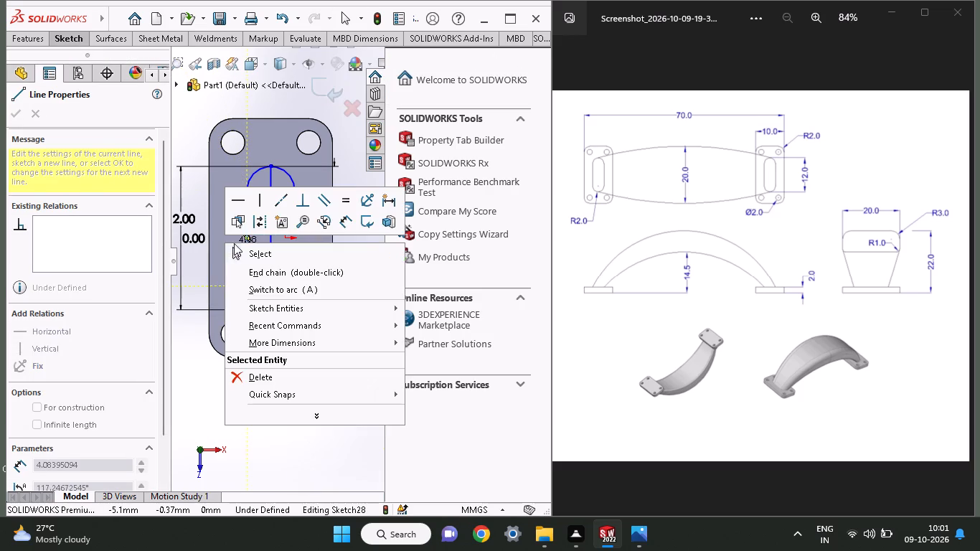
left_click(239, 245)
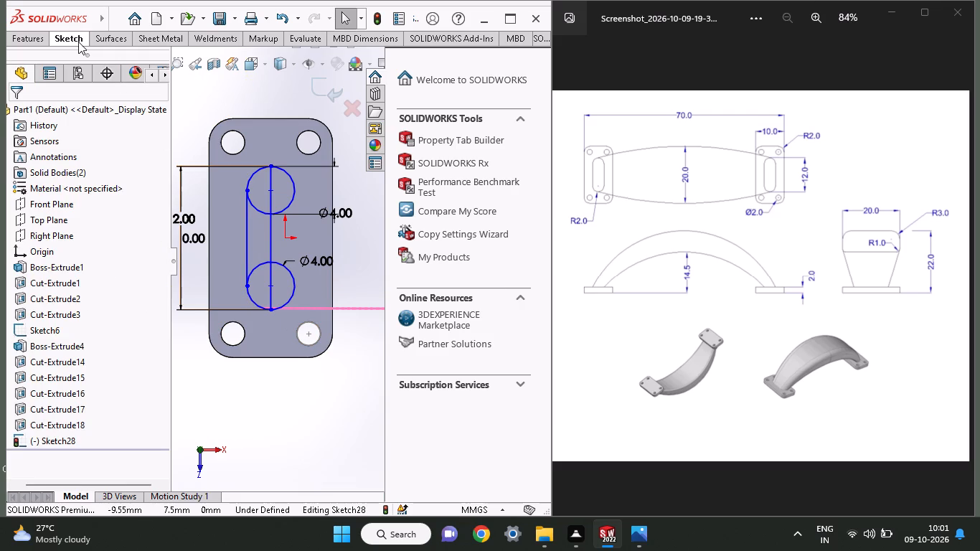
left_click(78, 42)
left_click(101, 57)
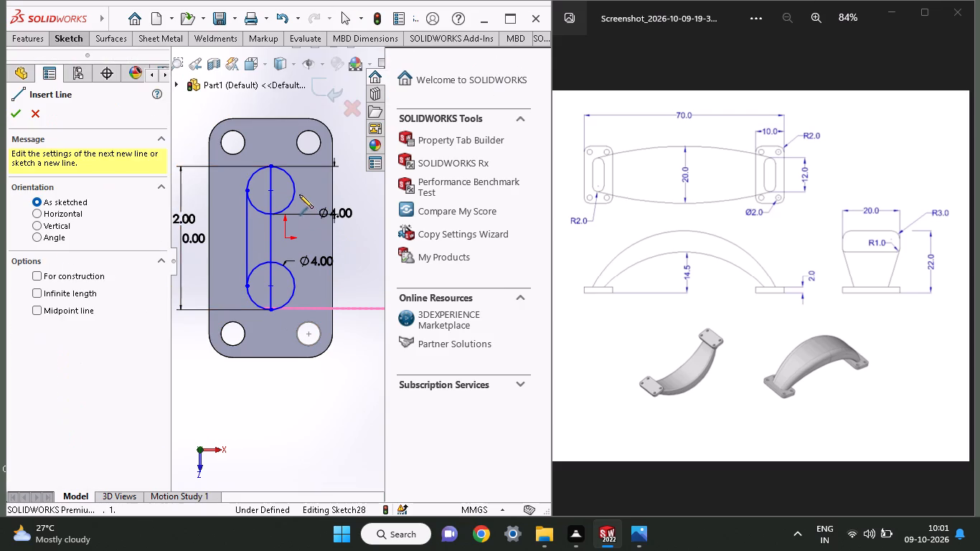
left_click(295, 188)
left_click(293, 283)
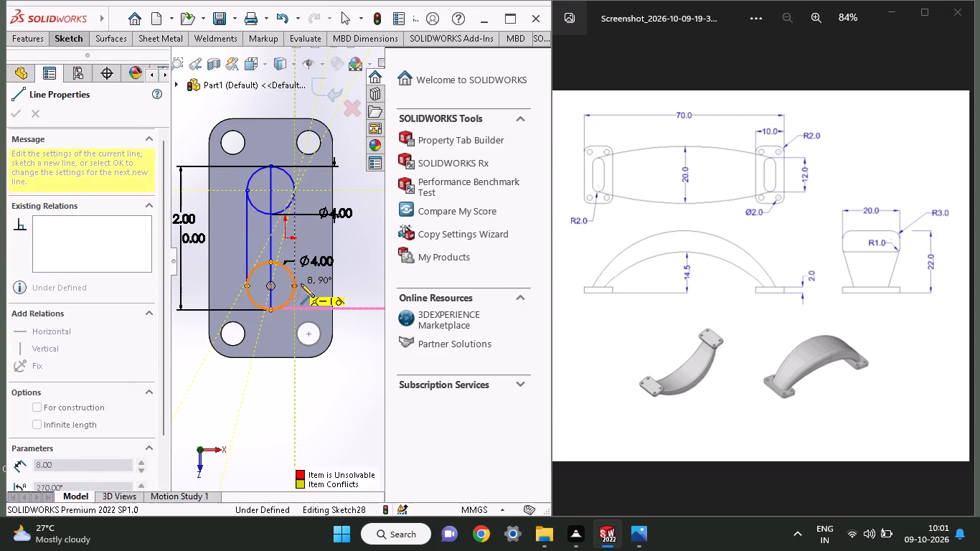
right_click(305, 283)
left_click(321, 294)
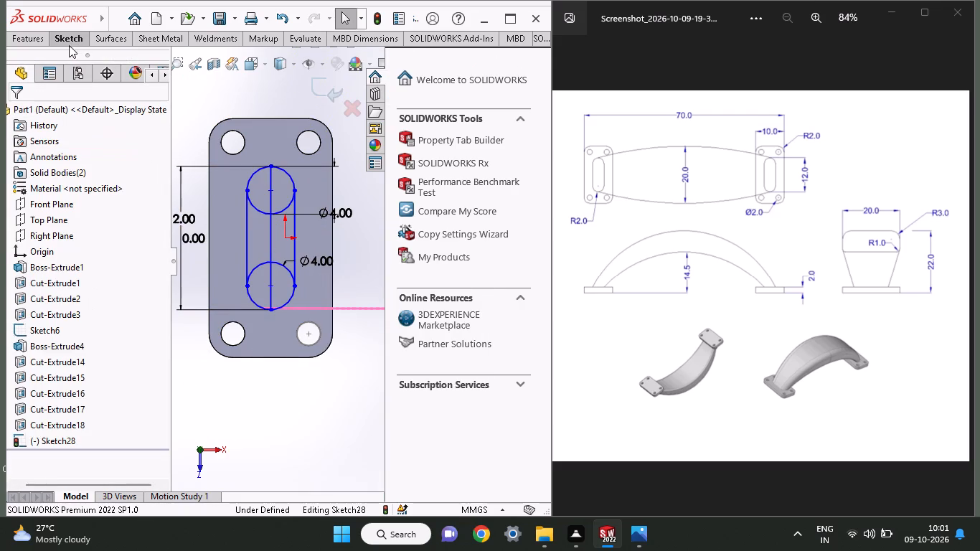
Trim away the inner arcs of both circles and the vertical centre line, leaving only the closed slot outline.
left_click(69, 43)
left_click(203, 72)
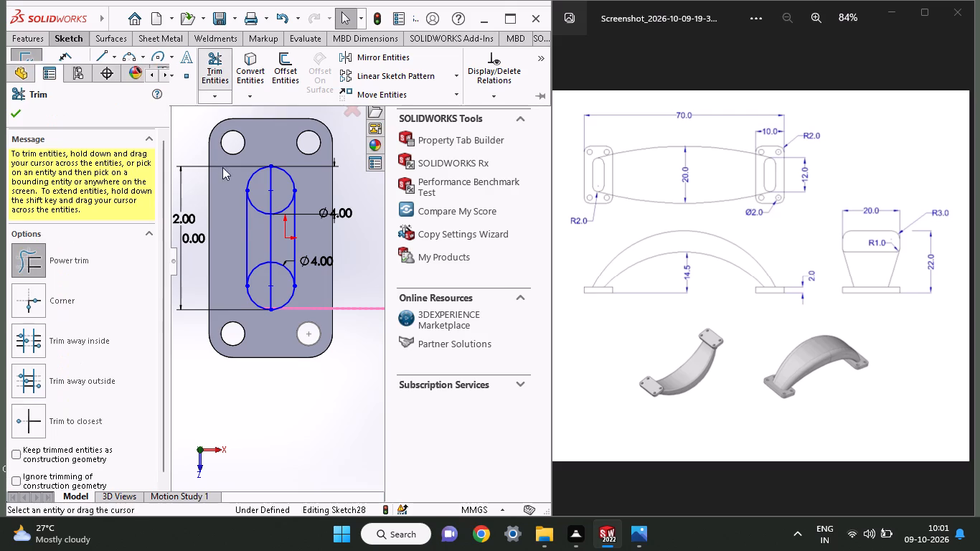
left_click_drag(258, 220, 276, 222)
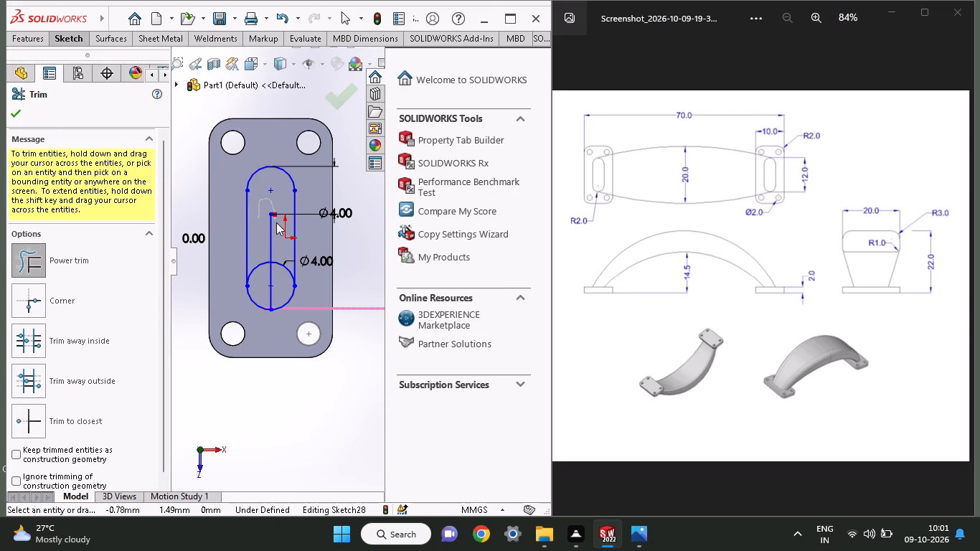
left_click_drag(276, 222, 279, 263)
left_click(27, 118)
left_click(22, 118)
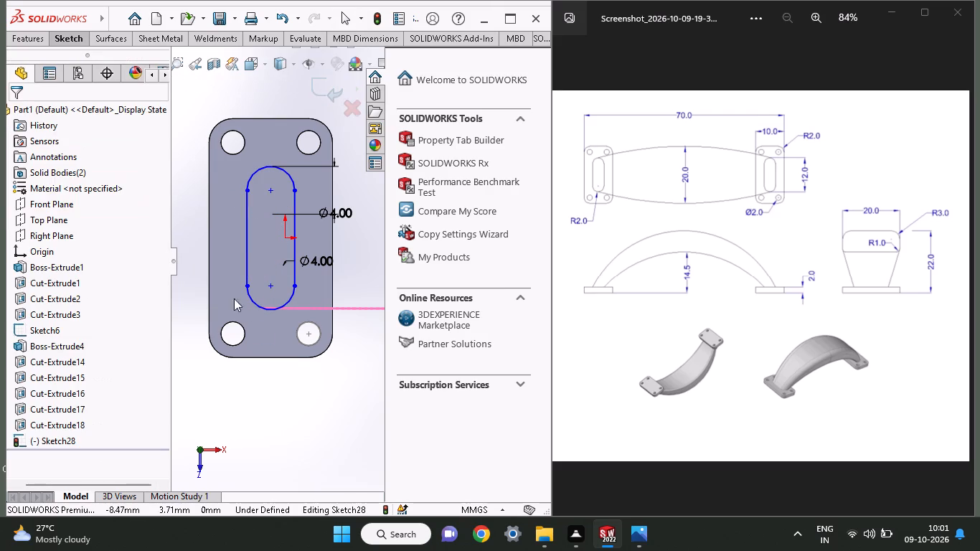
Finish and exit the slot profile sketch.
scroll(316, 355, "down", 1)
scroll(315, 355, "up", 1)
scroll(315, 354, "down", 1)
scroll(312, 354, "up", 5, "ctrl")
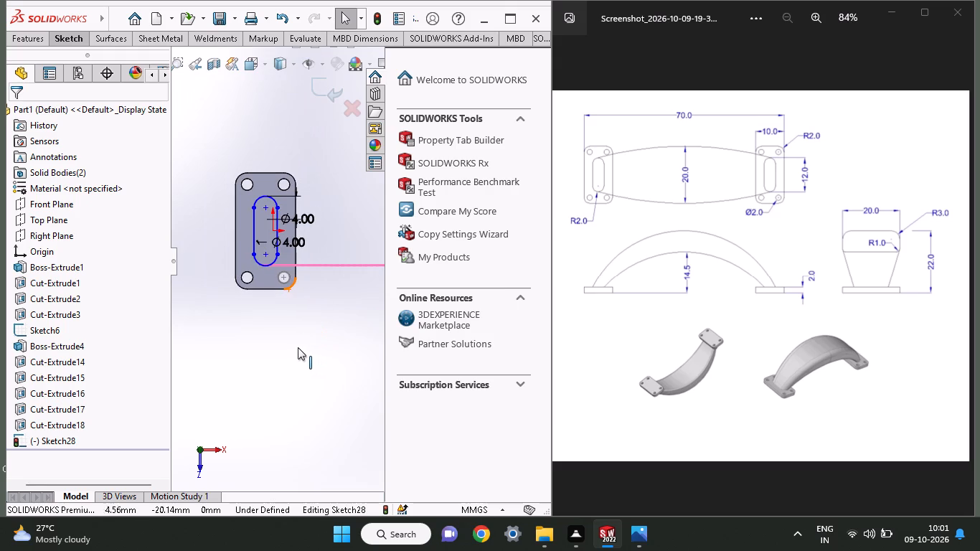
scroll(263, 304, "up", 4, "ctrl")
scroll(263, 304, "down", 7, "ctrl")
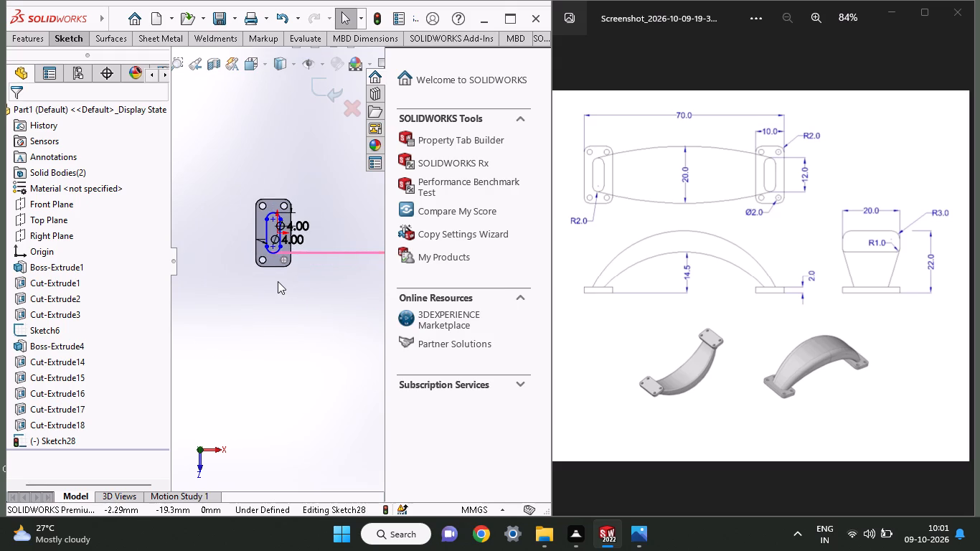
scroll(278, 281, "up", 2, "ctrl")
left_click_drag(278, 281, 301, 224)
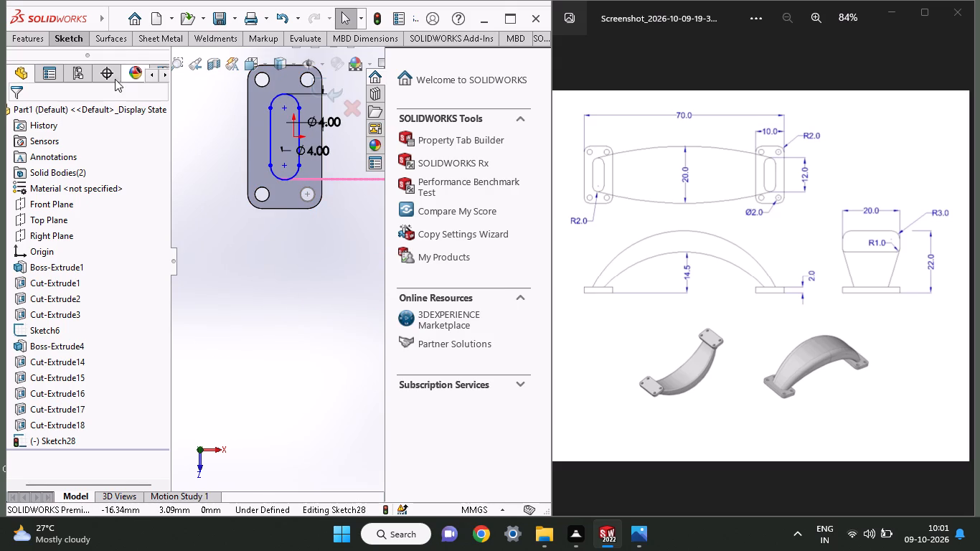
right_click(209, 278)
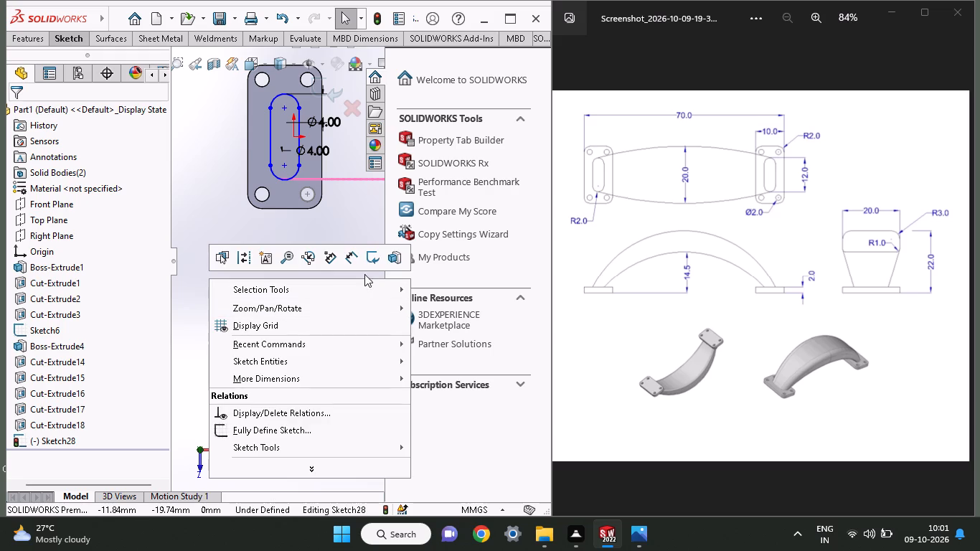
left_click(377, 259)
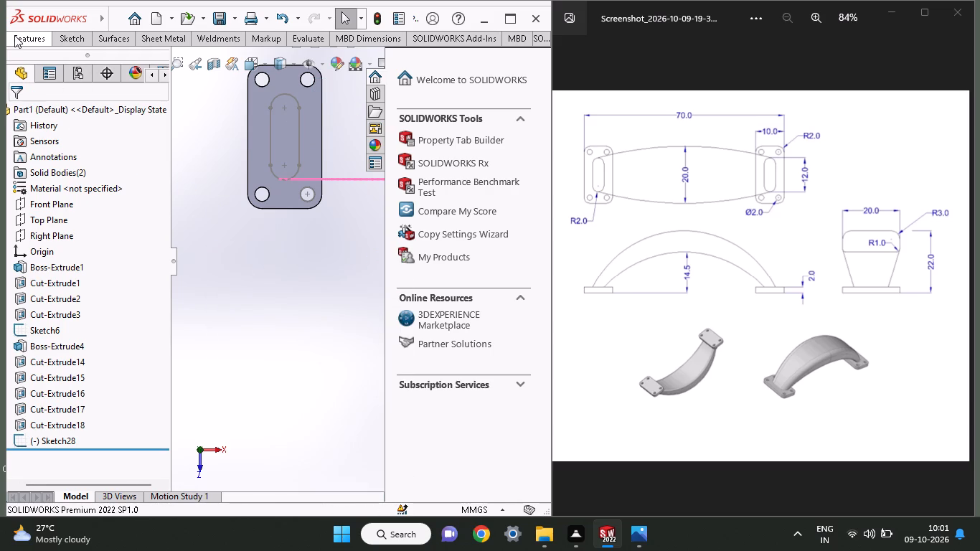
Start a sketch on the mounting plate's short side face and draw a horizontal line about 21 mm long from its bottom edge's midpoint towards the other plate.
middle_click_drag(308, 204, 307, 136)
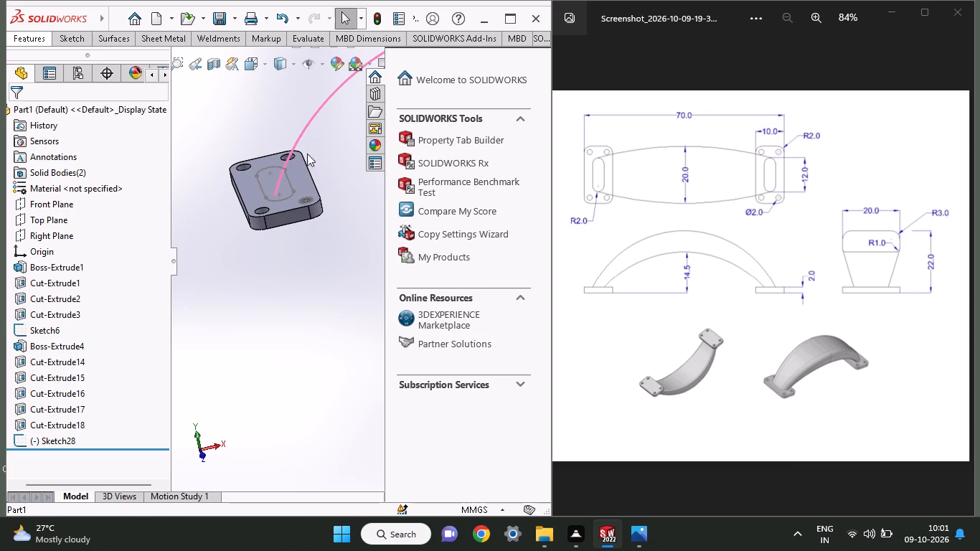
left_click(285, 215)
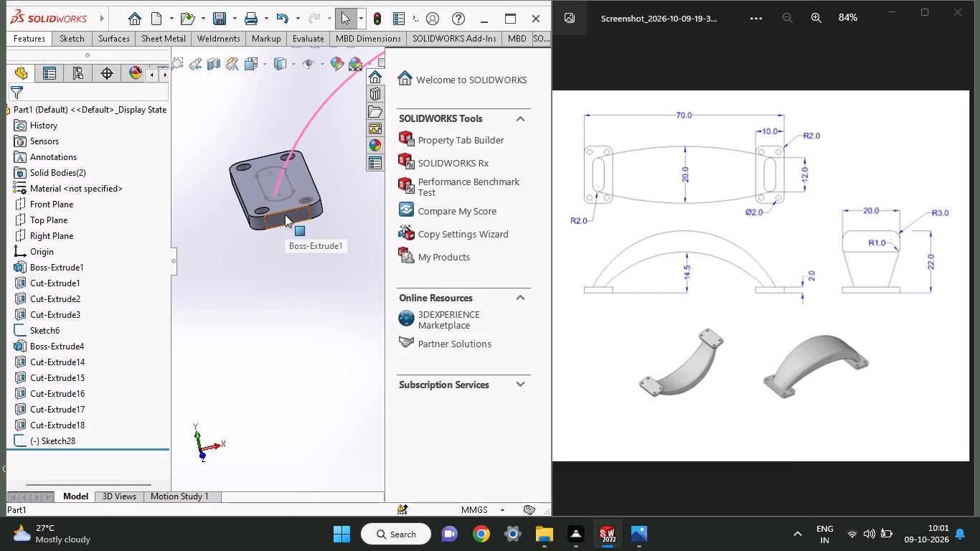
left_click(344, 177)
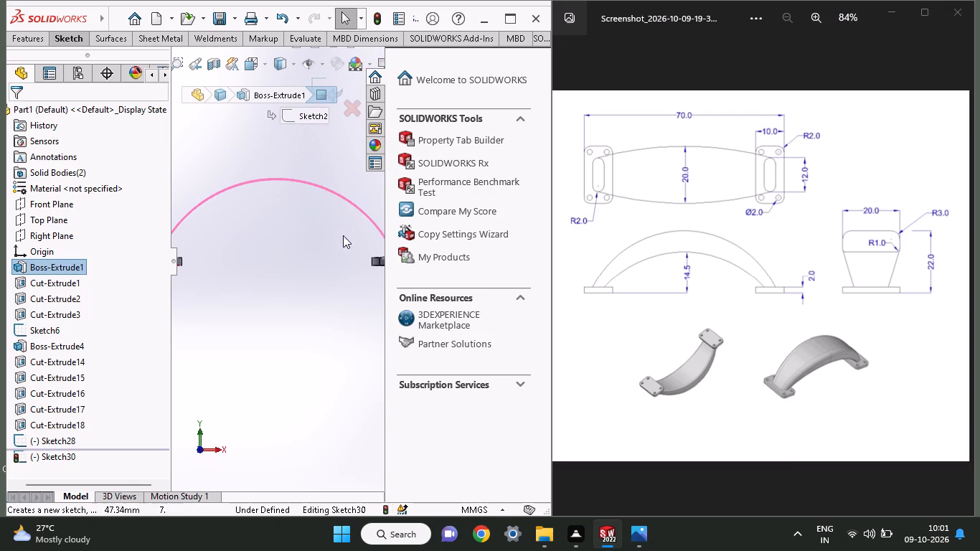
scroll(270, 290, "up", 3, "ctrl")
scroll(260, 265, "down", 3, "ctrl")
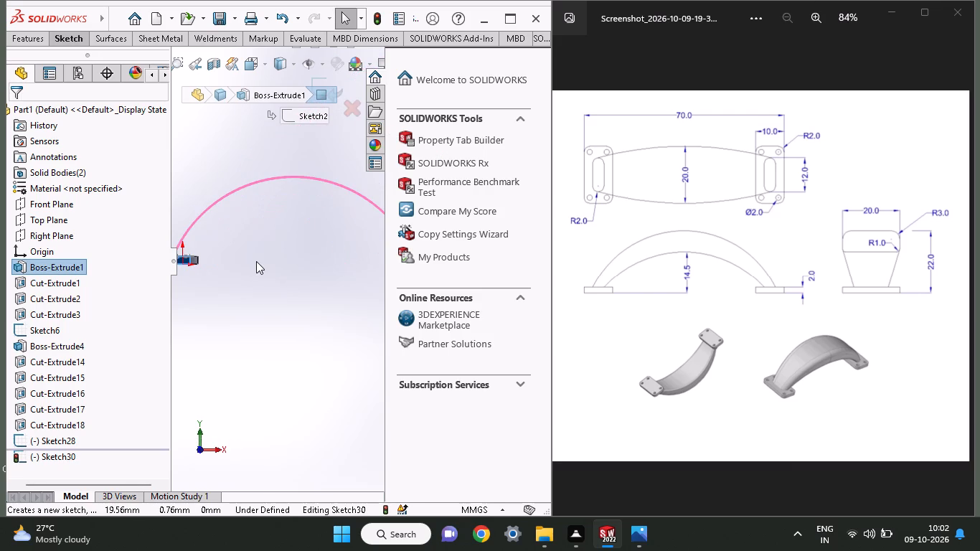
scroll(256, 261, "up", 2, "ctrl")
scroll(204, 233, "down", 4, "ctrl")
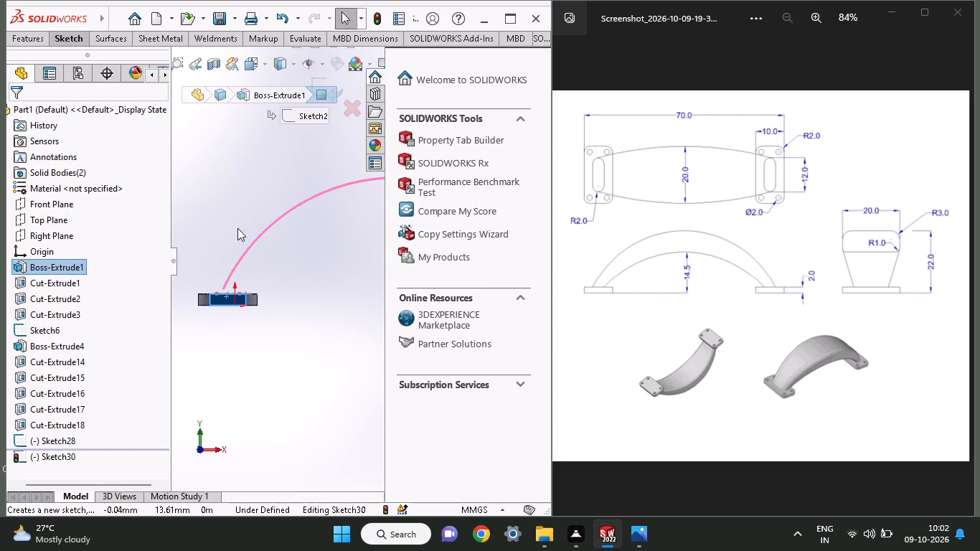
scroll(240, 226, "down", 1, "ctrl")
left_click(64, 37)
left_click(100, 54)
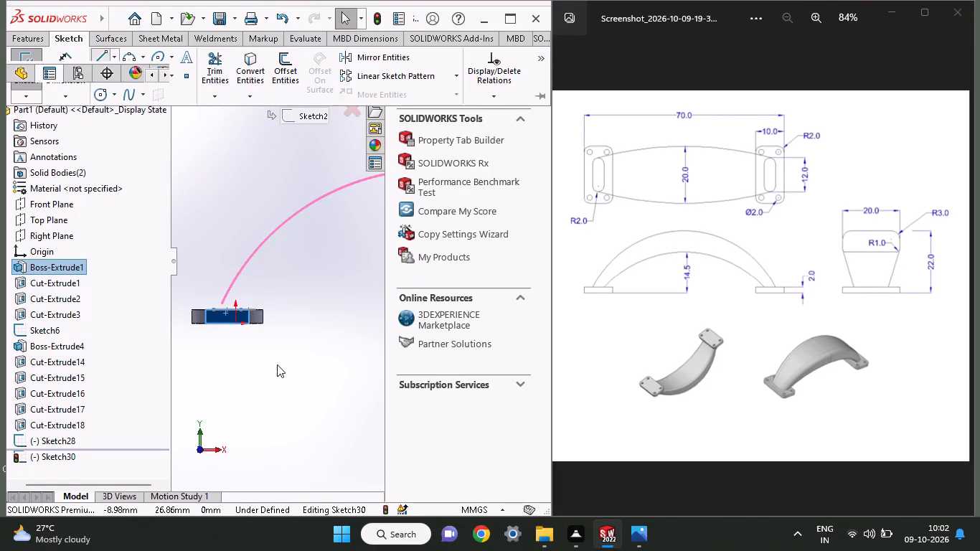
left_click(227, 324)
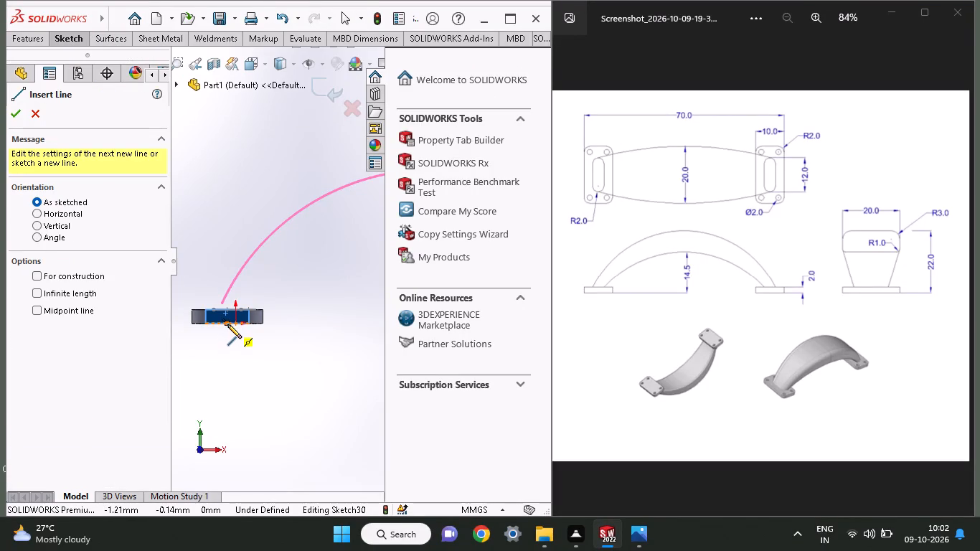
left_click(369, 319)
right_click(341, 276)
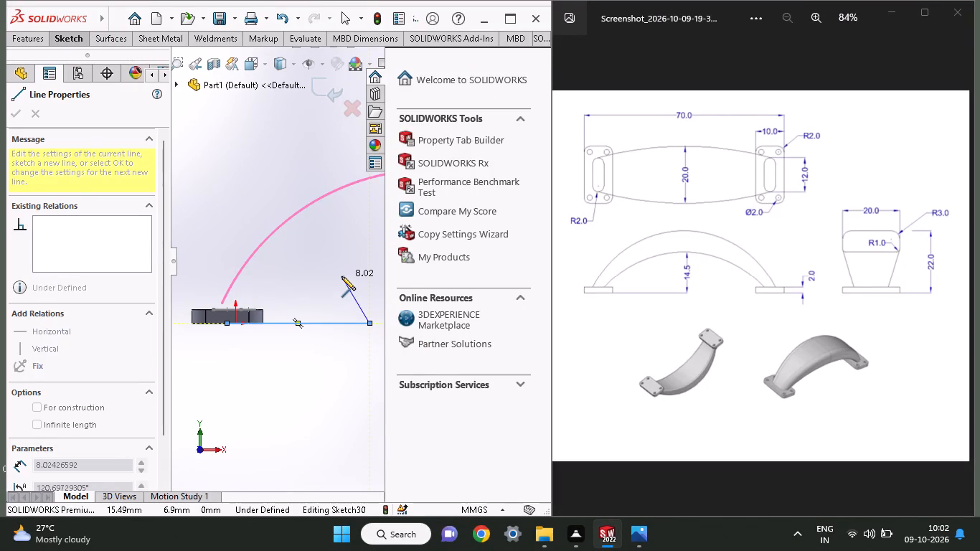
left_click(348, 282)
Dimension the horizontal line's length to 35 mm.
left_click(67, 33)
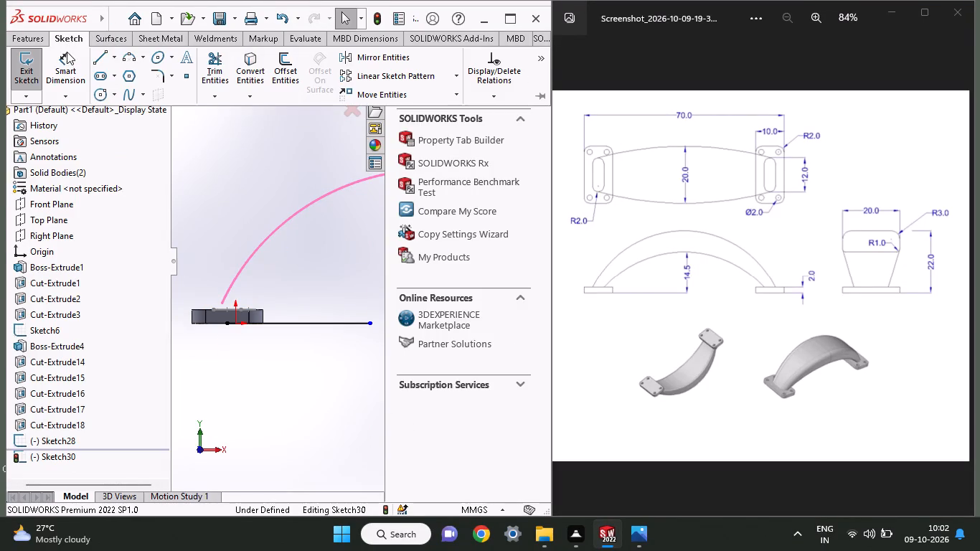
left_click(67, 54)
left_click(319, 319)
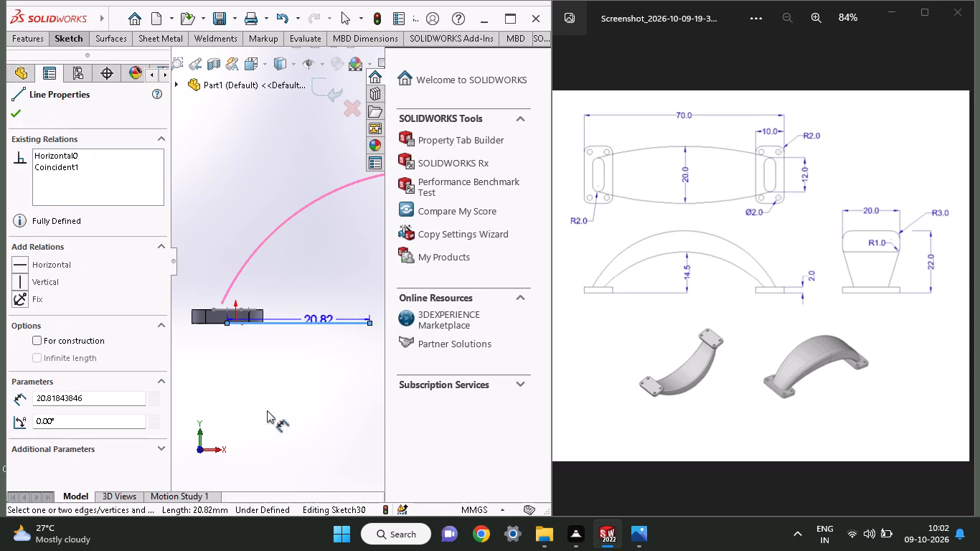
left_click(277, 392)
type("35")
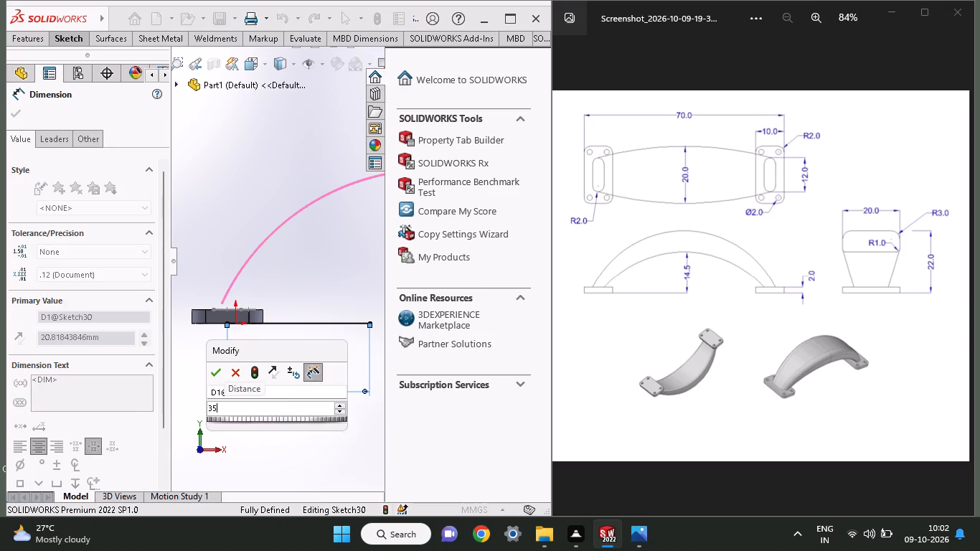
key("Return")
scroll(298, 380, "up", 2, "ctrl")
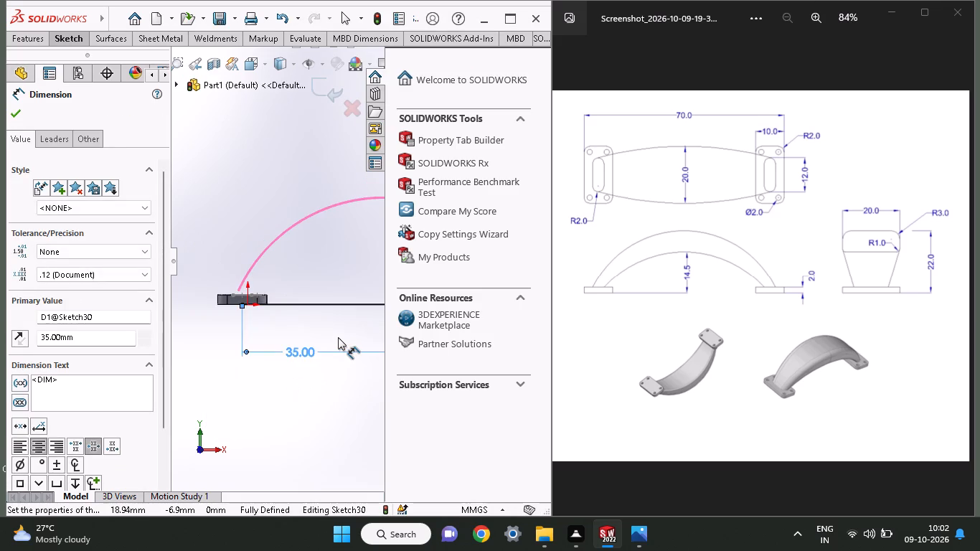
scroll(338, 337, "up", 5, "ctrl")
scroll(338, 336, "down", 4, "ctrl")
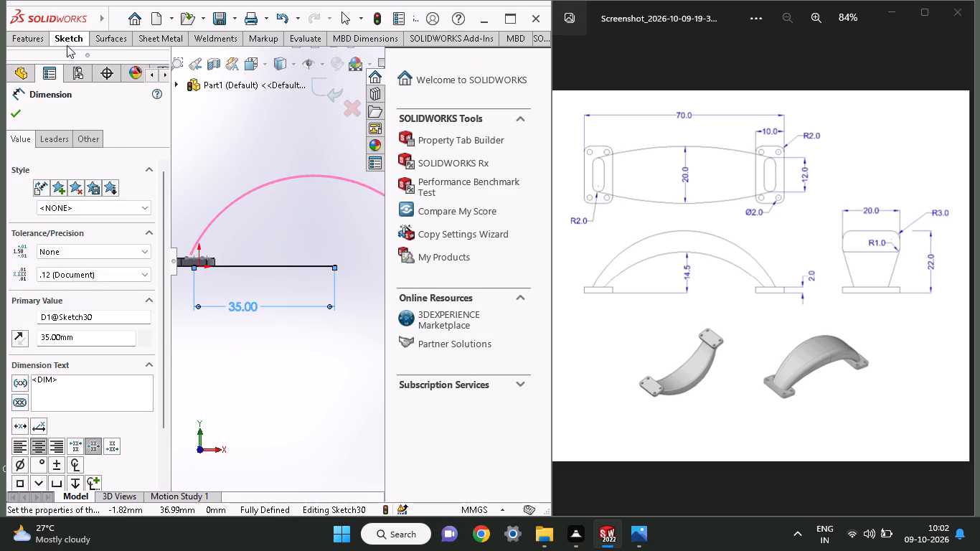
Draw a vertical line about 28 mm long upward from the free end of the 35 mm horizontal line.
left_click(67, 44)
left_click(93, 60)
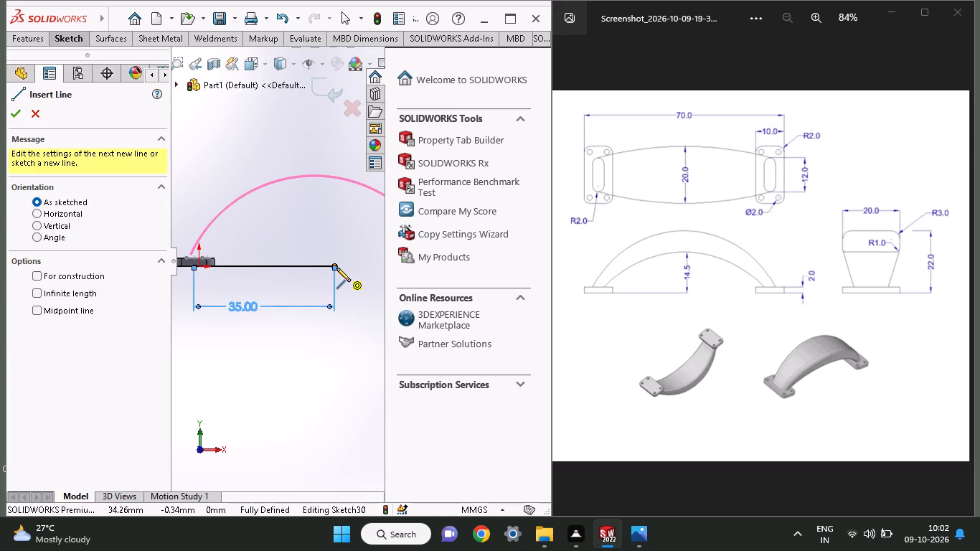
left_click(336, 268)
left_click(337, 152)
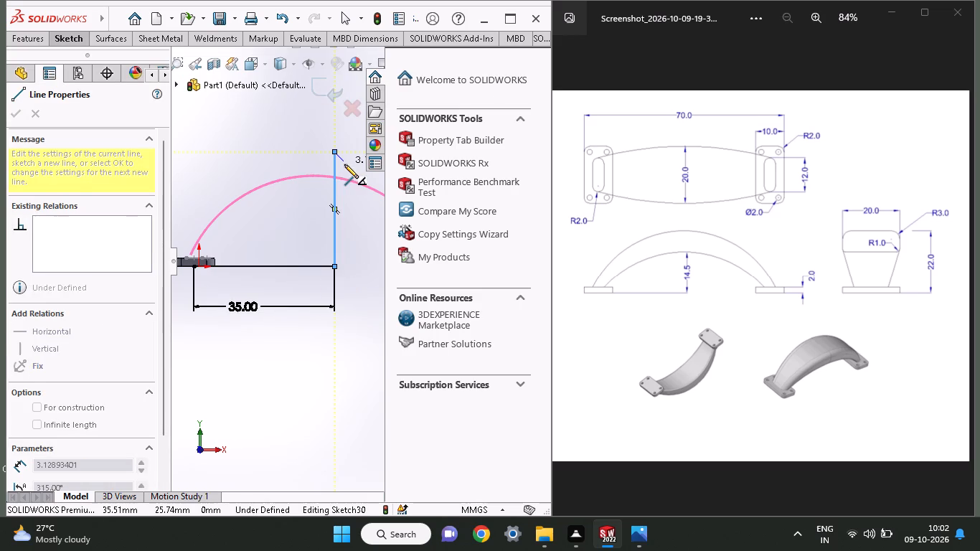
right_click(344, 164)
left_click(358, 174)
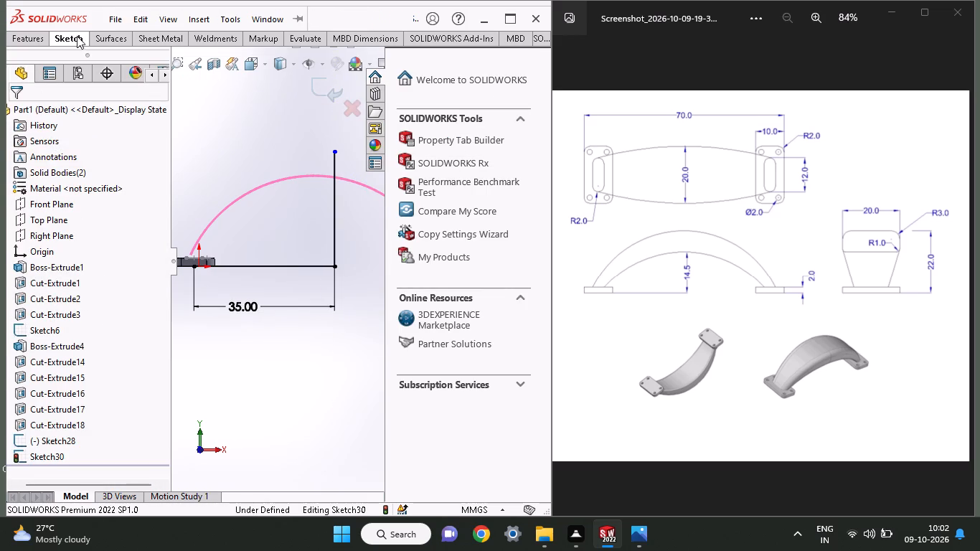
Dimension the vertical line's length to 14.5 mm.
left_click(77, 39)
left_click(71, 65)
left_click(335, 223)
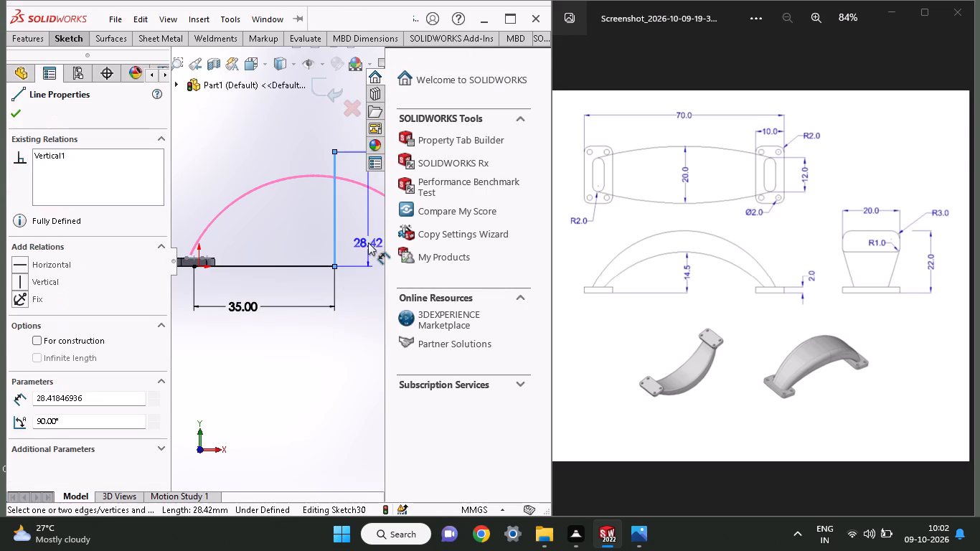
left_click(359, 239)
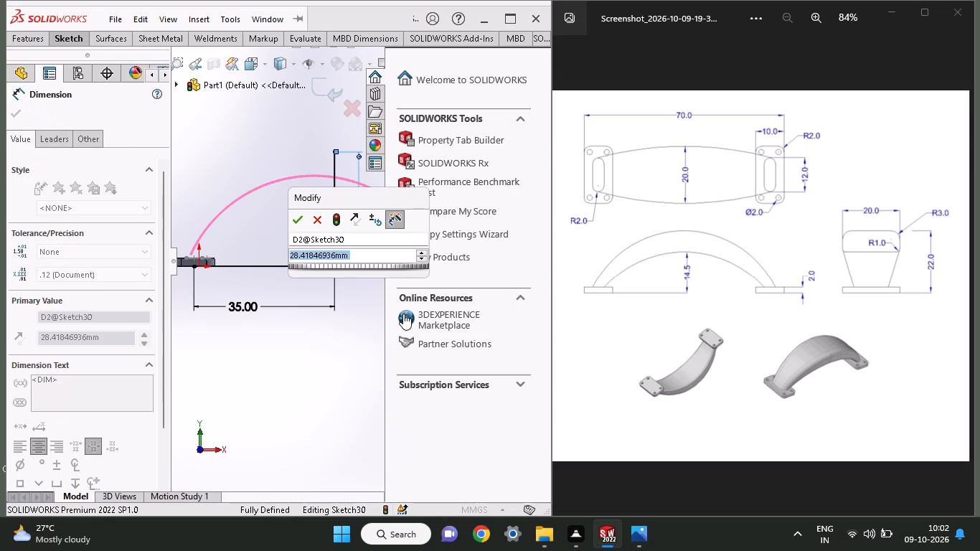
type("14.5")
key("Return")
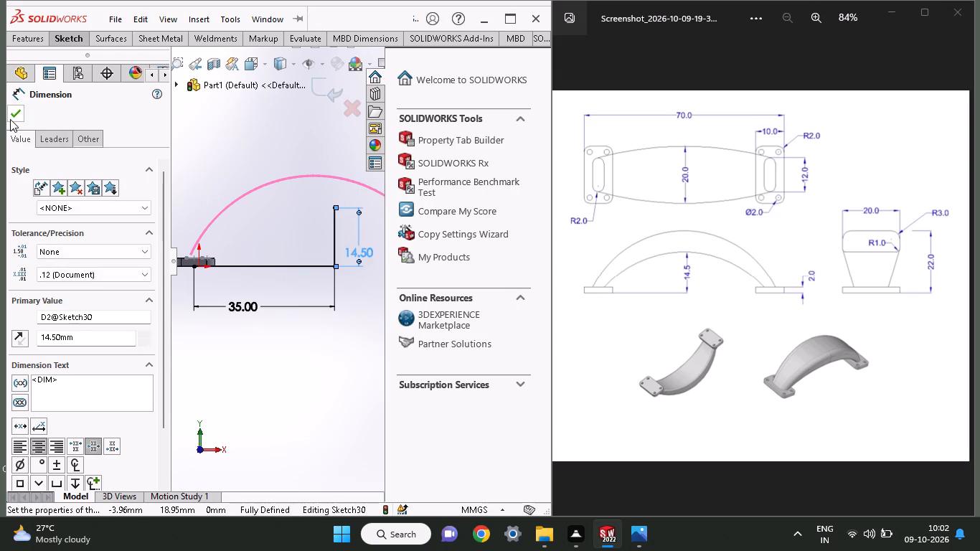
left_click(10, 119)
Finish and exit the side sketch with the two reference lines.
left_click(64, 38)
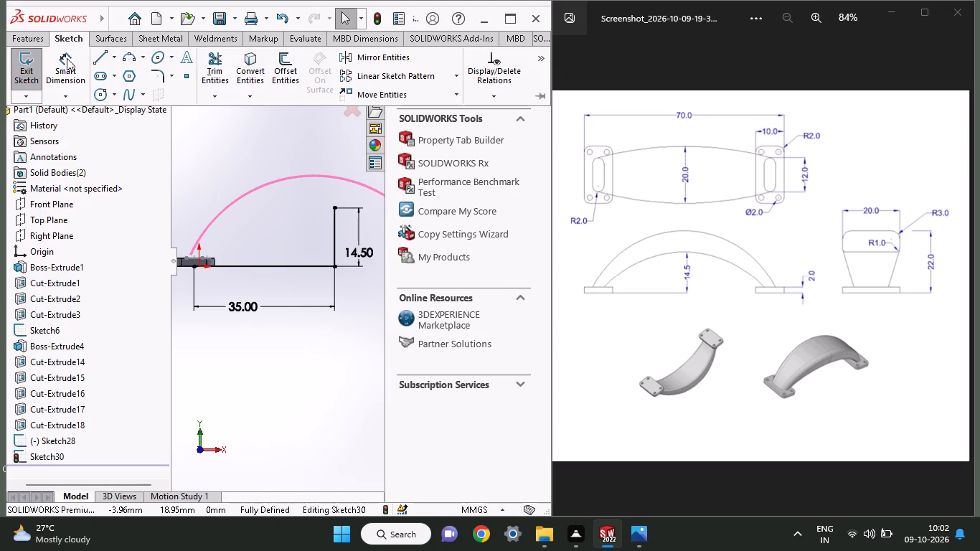
left_click(37, 95)
right_click(198, 141)
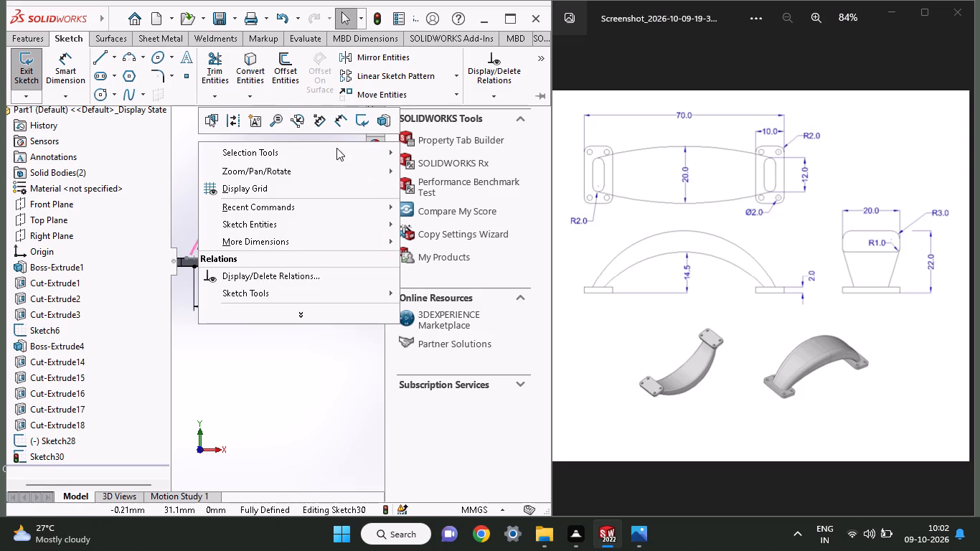
left_click(367, 128)
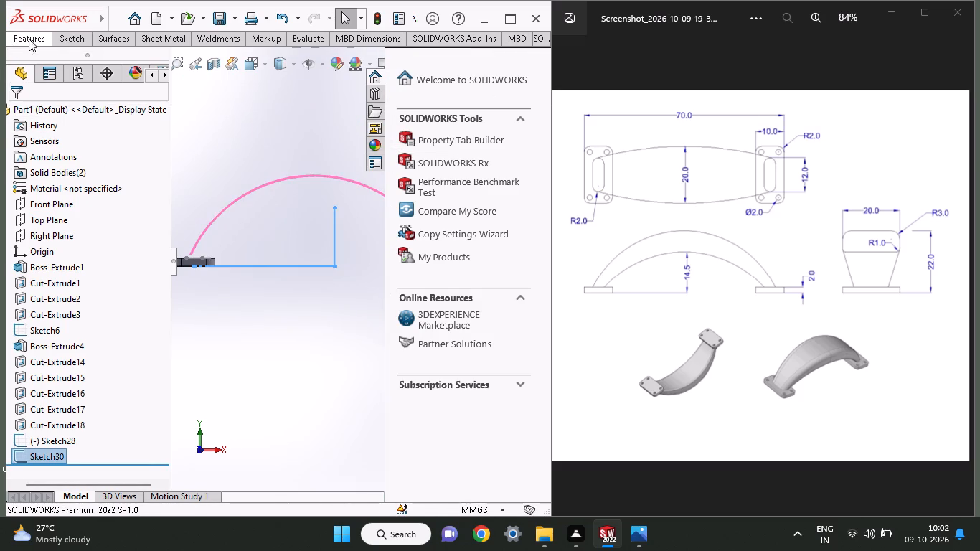
In a new 3D sketch, draw a three-point arc, radius about 38.6 mm, between both plates' slot profiles through the vertical line's top endpoint.
left_click(62, 40)
left_click(24, 100)
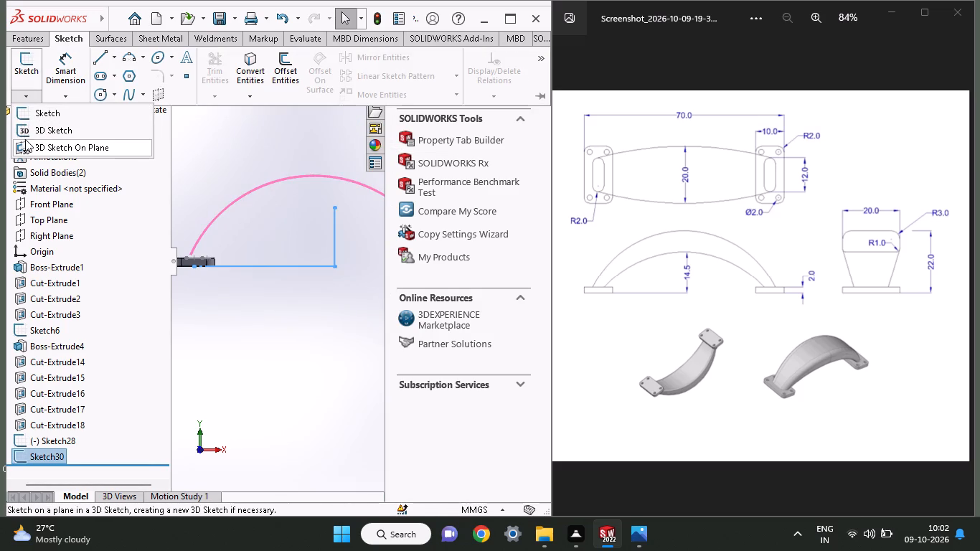
left_click(26, 130)
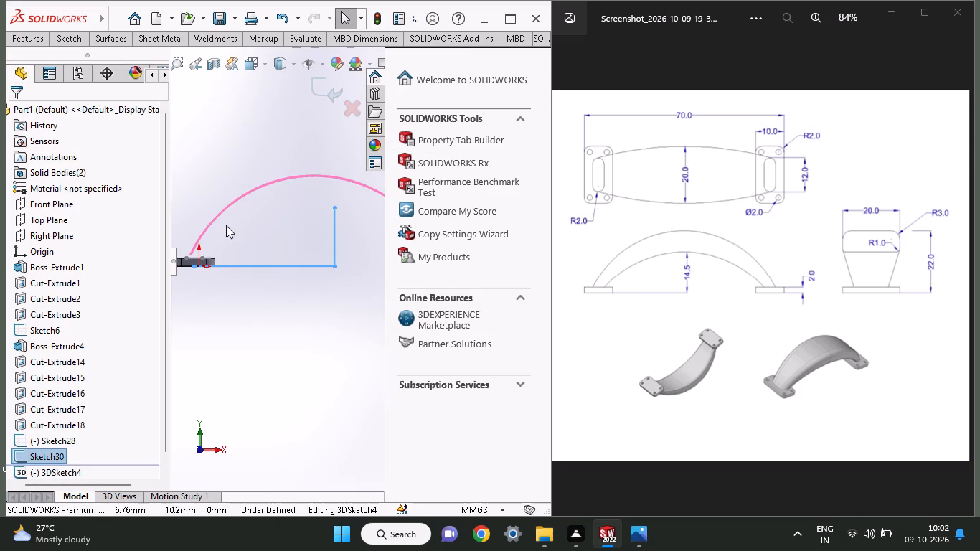
middle_click_drag(240, 238, 239, 297)
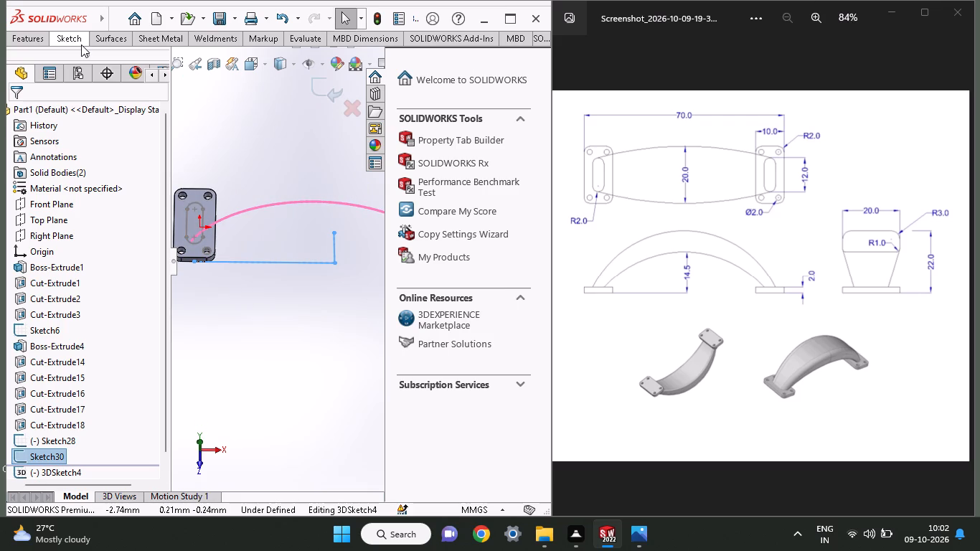
left_click(81, 44)
left_click(131, 60)
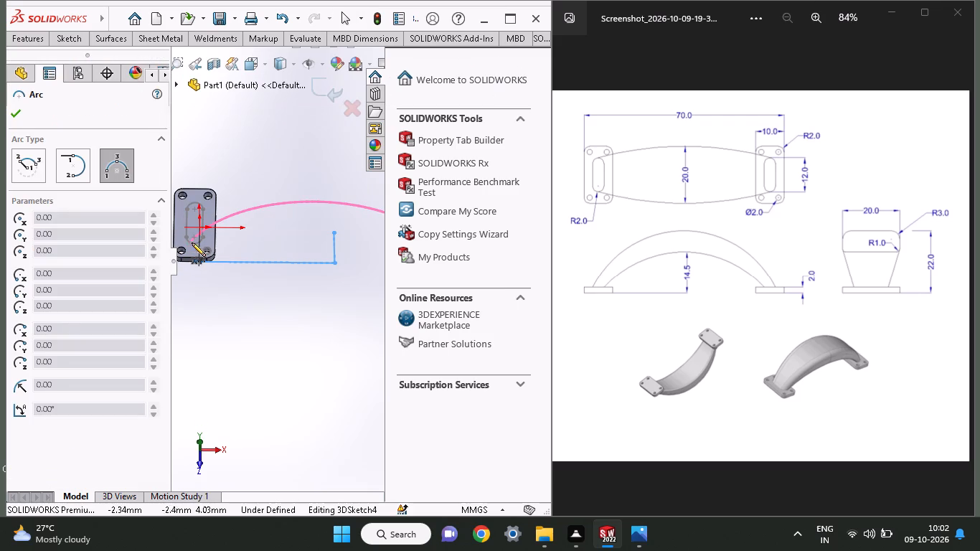
left_click(192, 240)
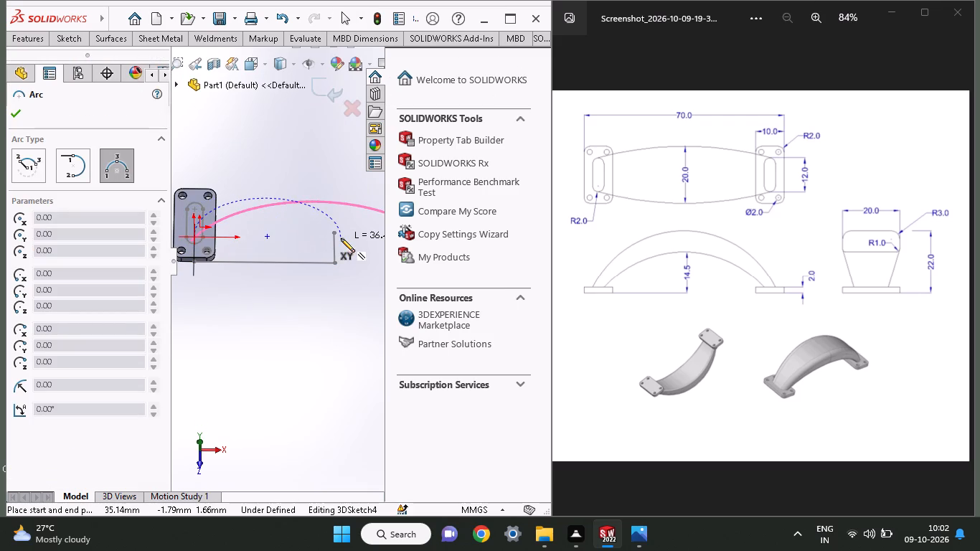
scroll(341, 238, "up", 5, "ctrl")
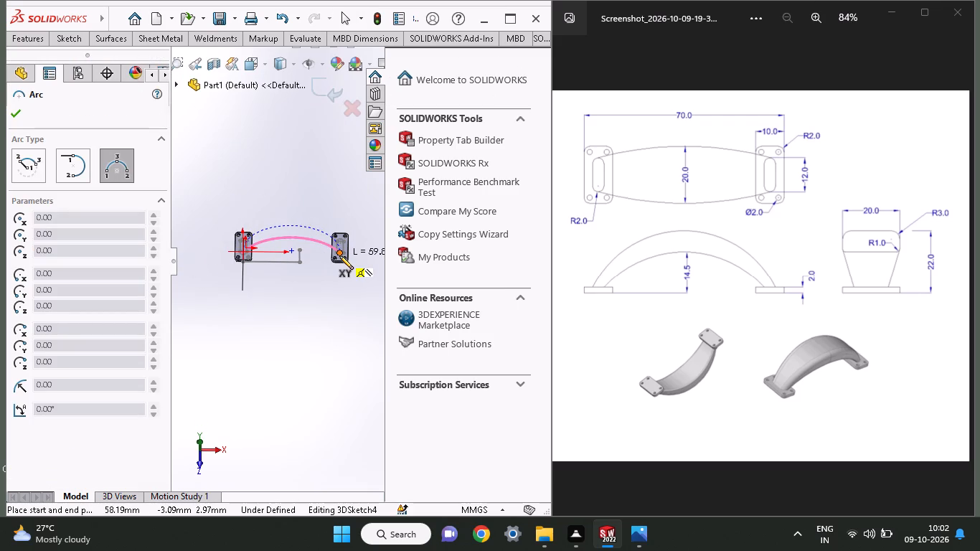
scroll(339, 255, "up", 2, "ctrl")
scroll(339, 255, "down", 7, "ctrl")
scroll(225, 251, "down", 3, "ctrl")
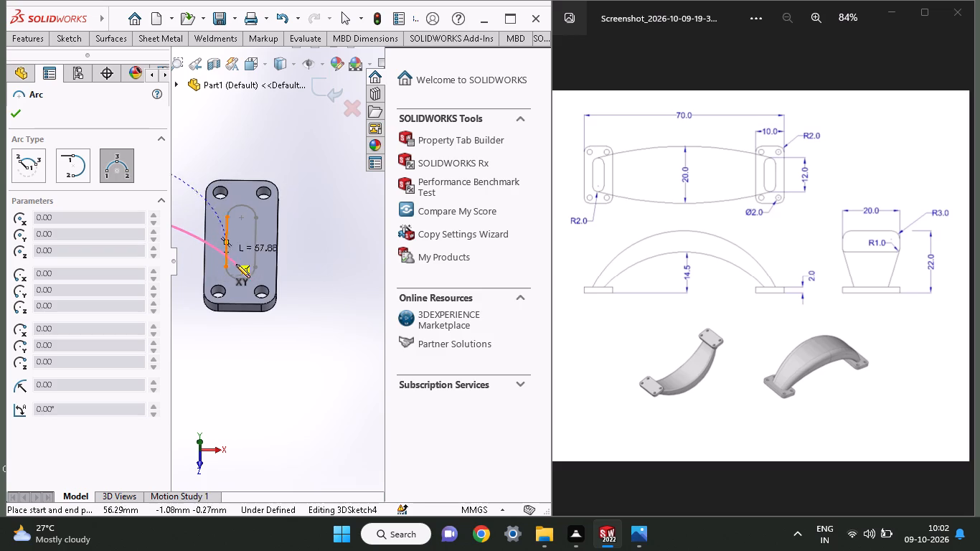
left_click(242, 267)
scroll(202, 259, "up", 3, "ctrl")
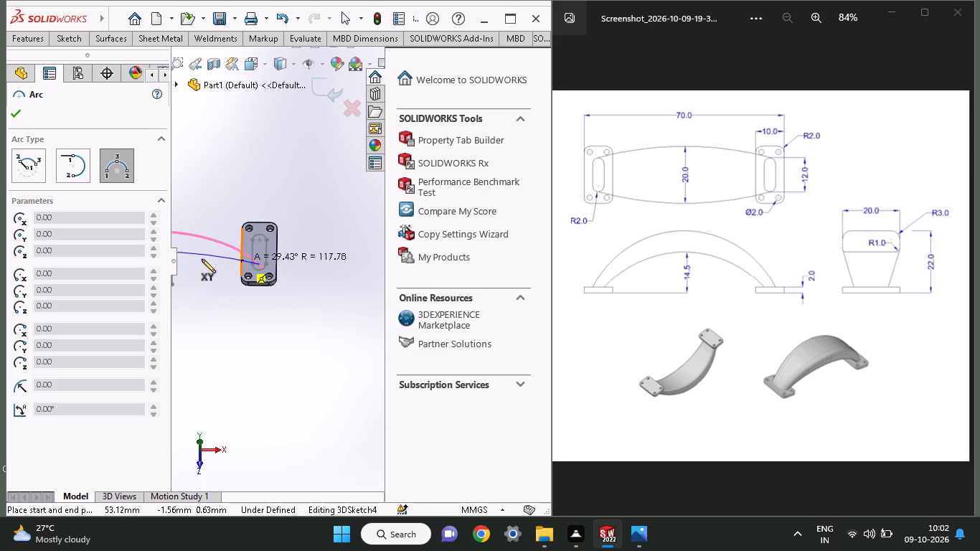
scroll(202, 259, "up", 5, "ctrl")
middle_click_drag(202, 259, 212, 195)
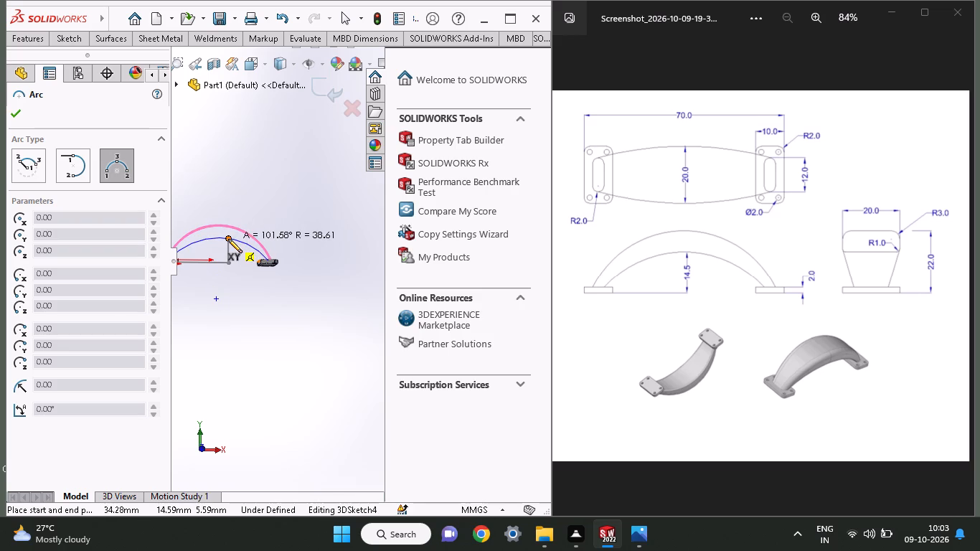
left_click(228, 239)
middle_click_drag(232, 209, 318, 258)
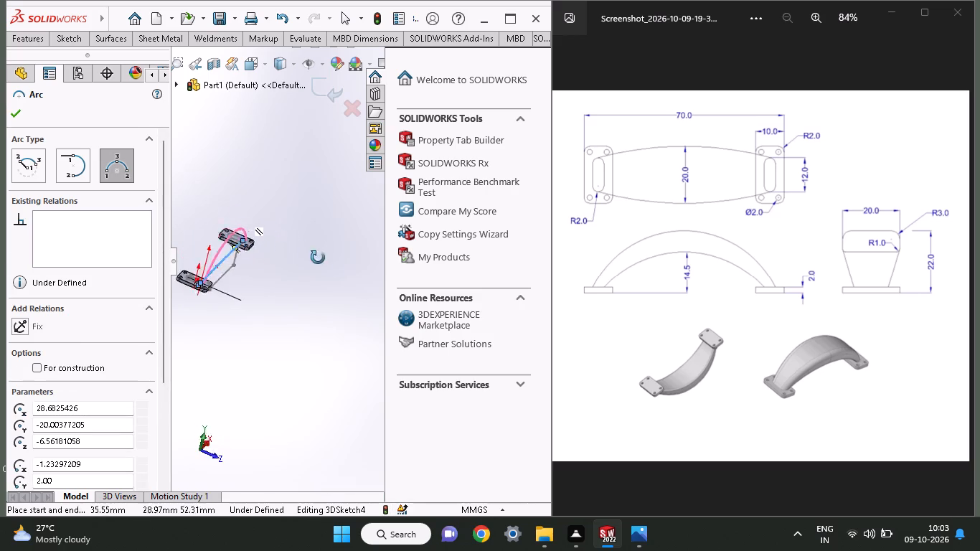
middle_click_drag(318, 258, 199, 354)
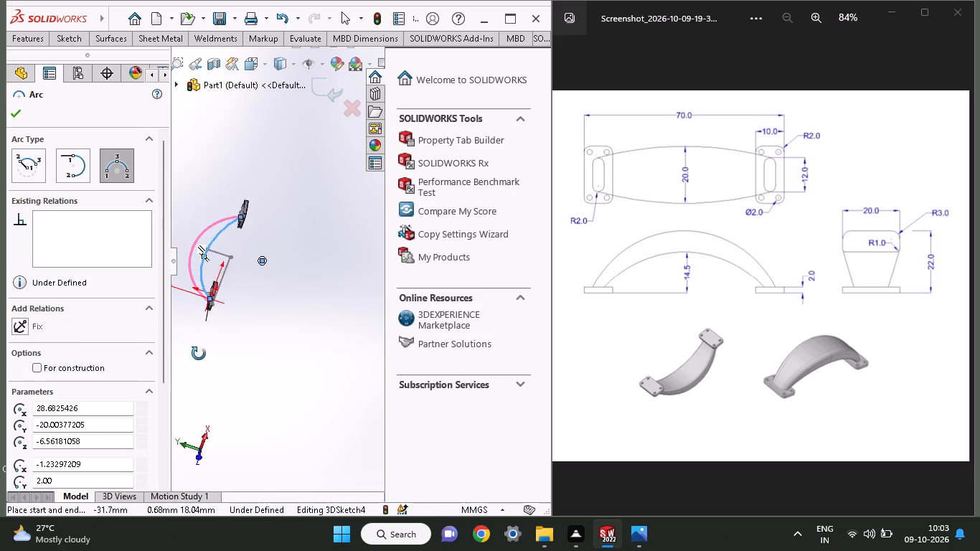
middle_click_drag(199, 354, 222, 363)
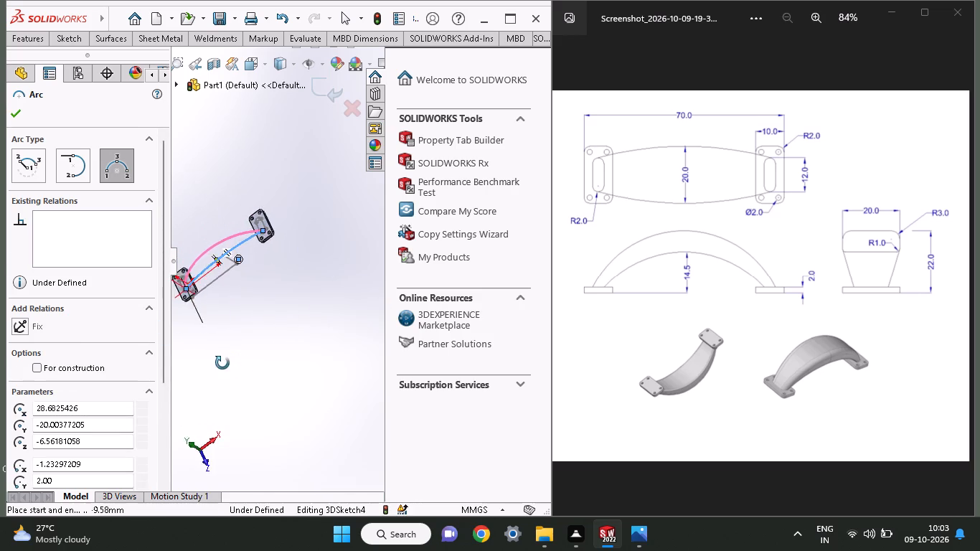
middle_click_drag(222, 363, 180, 380)
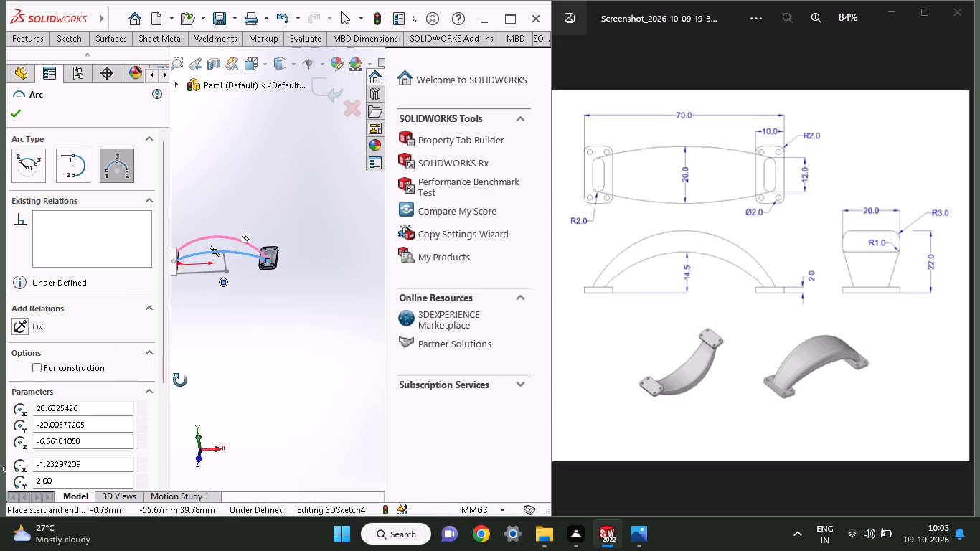
middle_click_drag(180, 380, 210, 340)
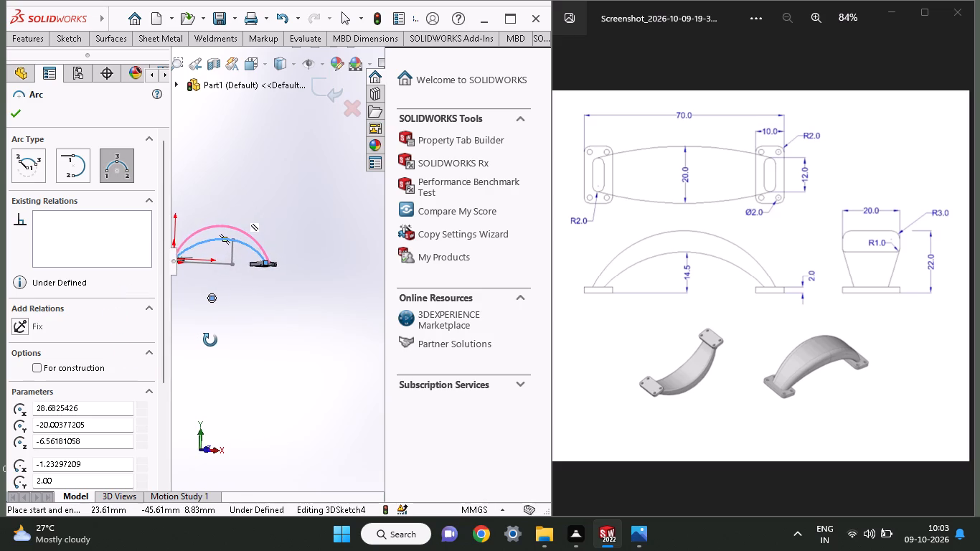
middle_click_drag(210, 340, 192, 336)
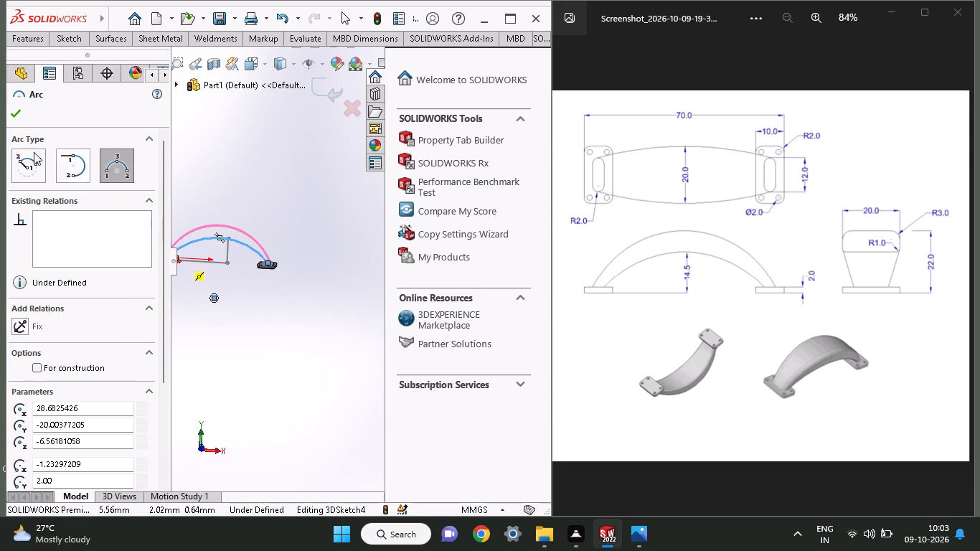
left_click(18, 116)
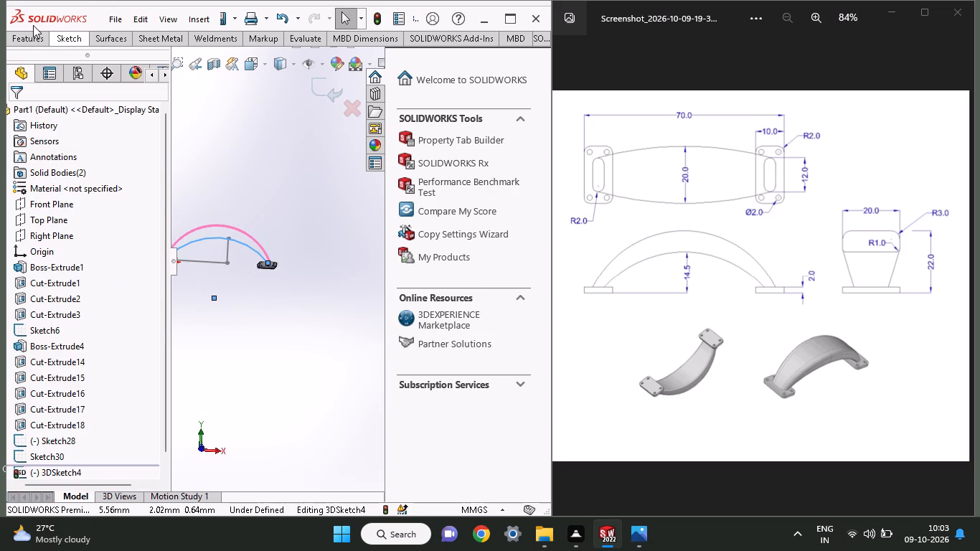
Create a swept boss using the slot sketch as the profile and the new 3D arc as the path.
left_click(32, 37)
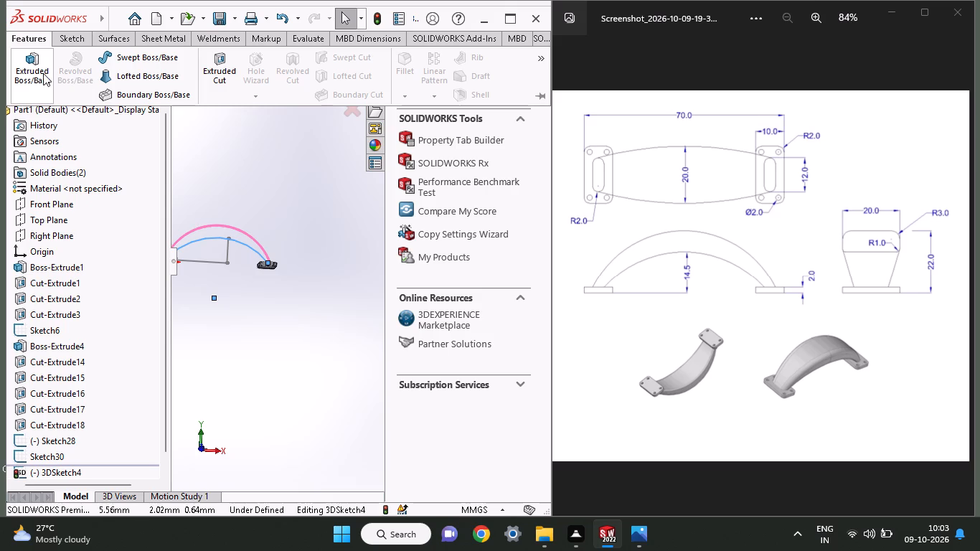
left_click(119, 52)
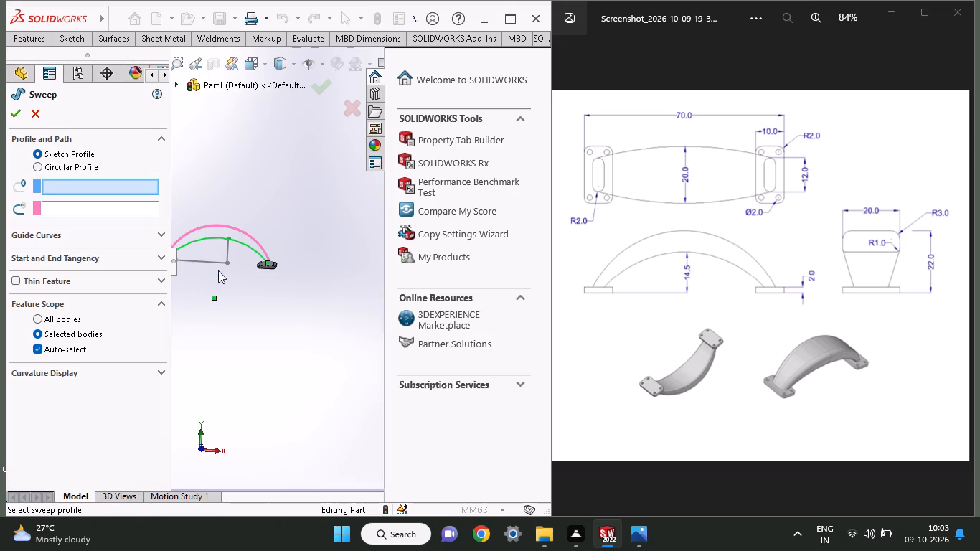
middle_click_drag(220, 253, 283, 299)
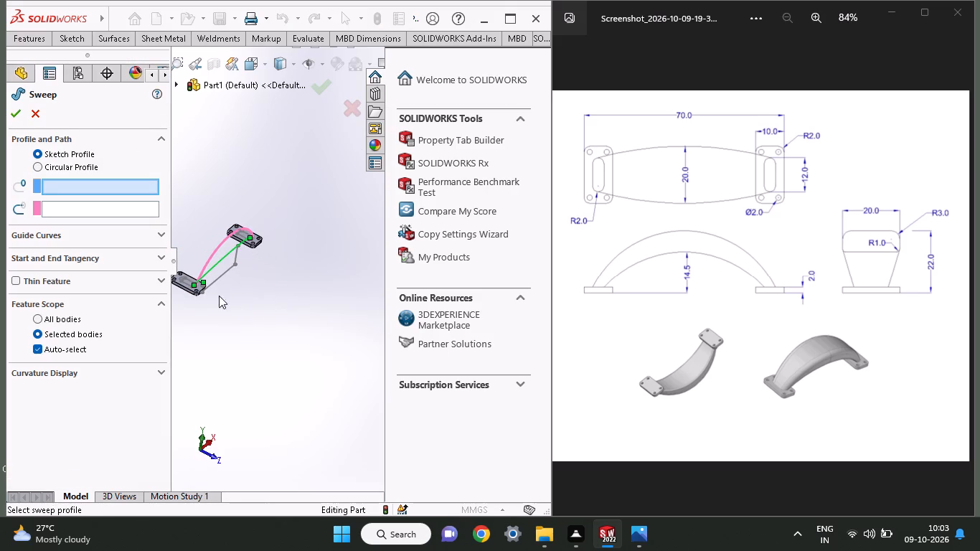
left_click(189, 285)
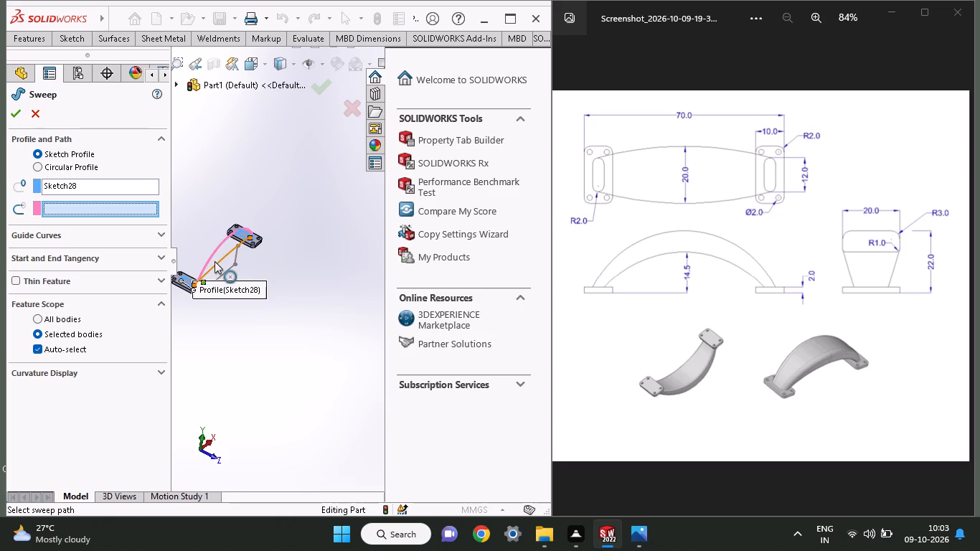
scroll(215, 261, "up", 2, "ctrl")
scroll(215, 261, "down", 9, "ctrl")
middle_click_drag(338, 248, 280, 255)
scroll(280, 255, "up", 1)
left_click(283, 267)
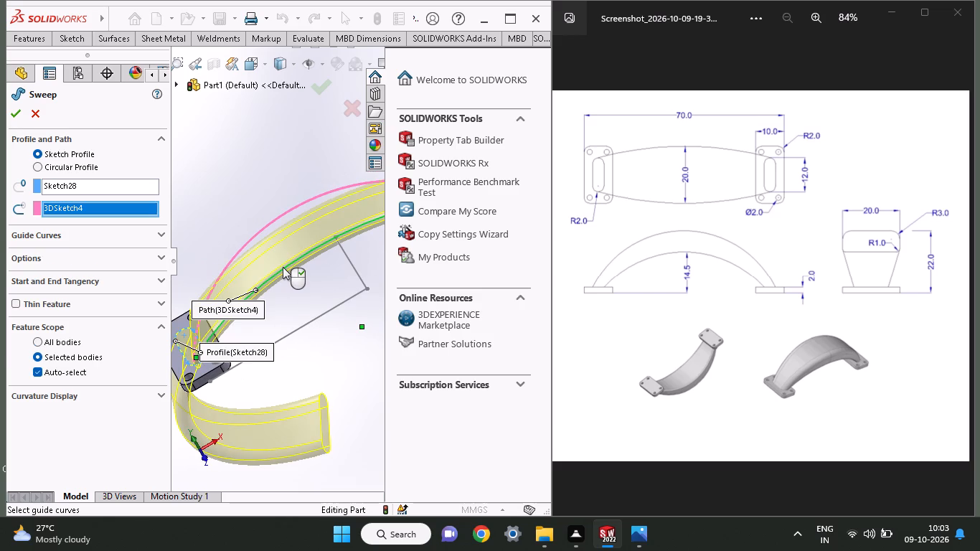
scroll(291, 316, "down", 1)
scroll(290, 315, "up", 1)
middle_click_drag(290, 315, 278, 315)
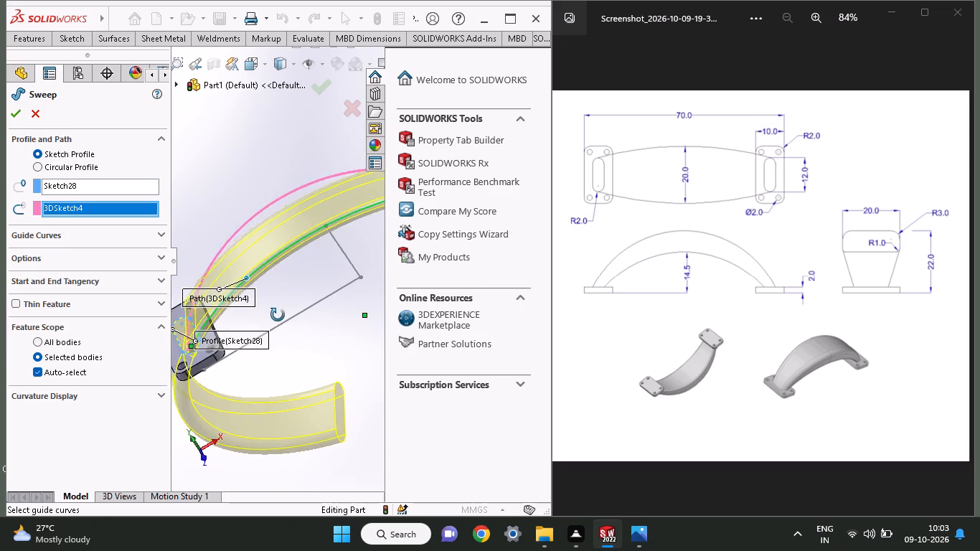
middle_click_drag(278, 315, 212, 288)
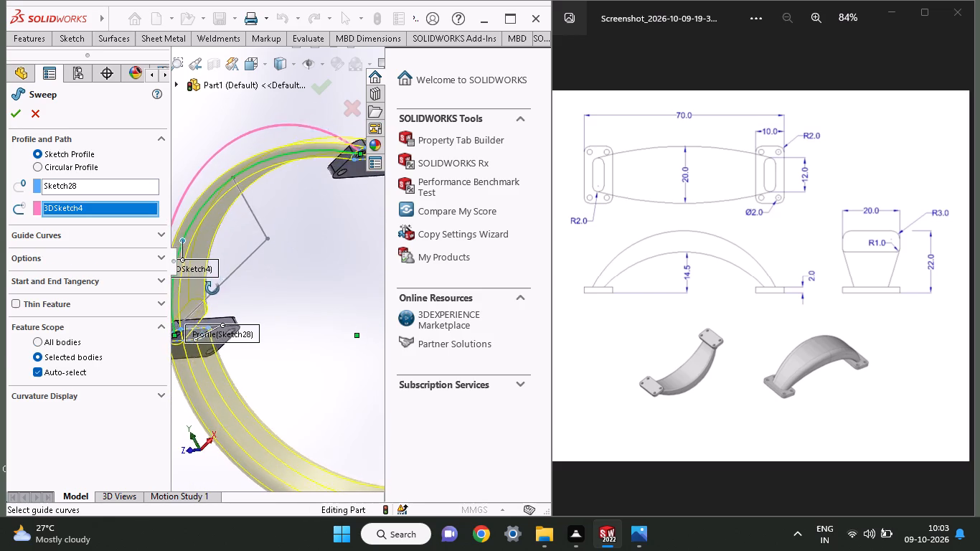
middle_click_drag(212, 288, 293, 321)
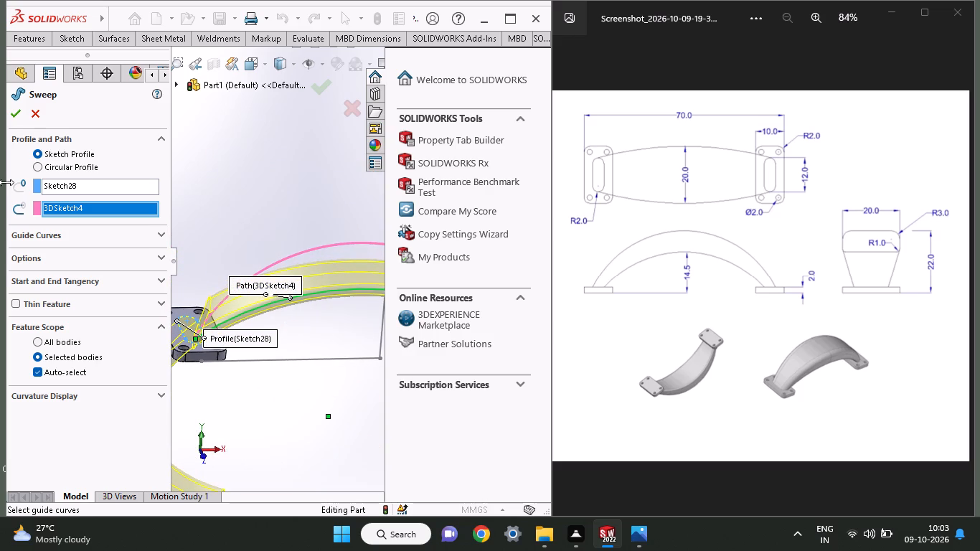
left_click(13, 110)
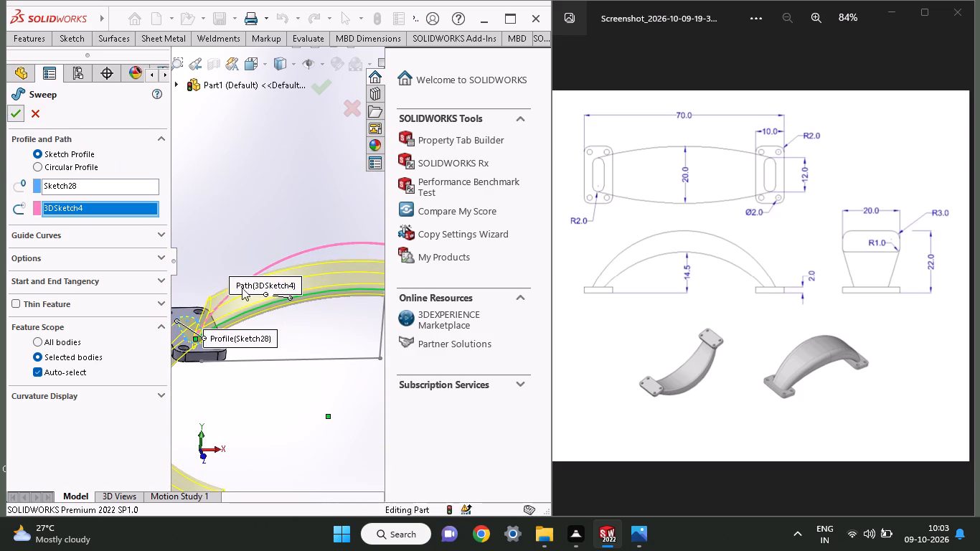
middle_click_drag(250, 383, 175, 398)
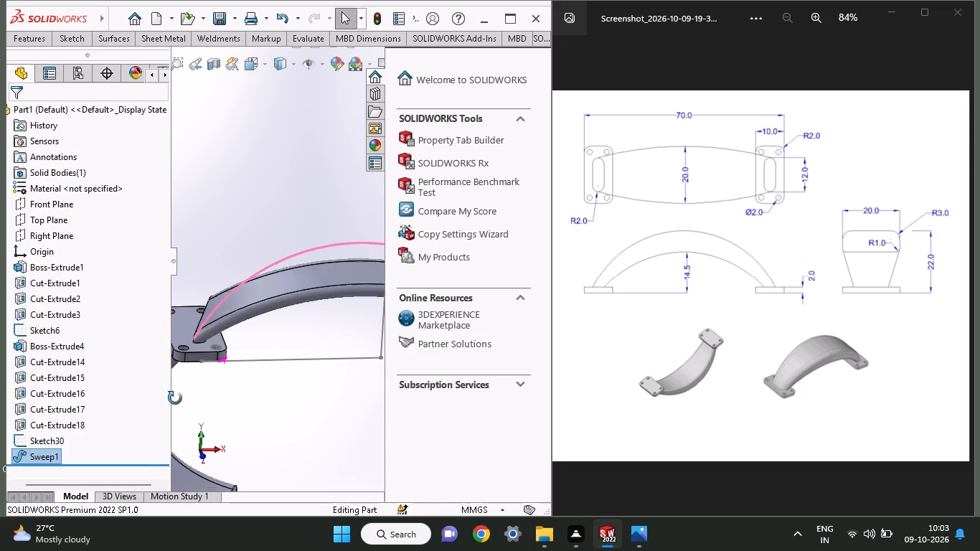
Undo the swept boss, the three-point arc used as its path, and the 3D sketch that held the arc.
middle_click_drag(175, 398, 260, 383)
scroll(153, 402, "down", 1)
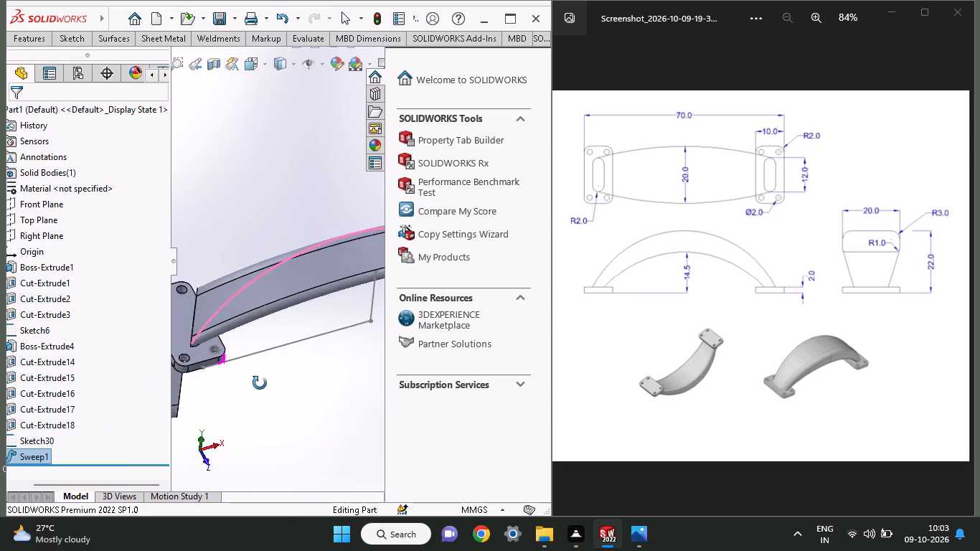
middle_click_drag(260, 383, 239, 381)
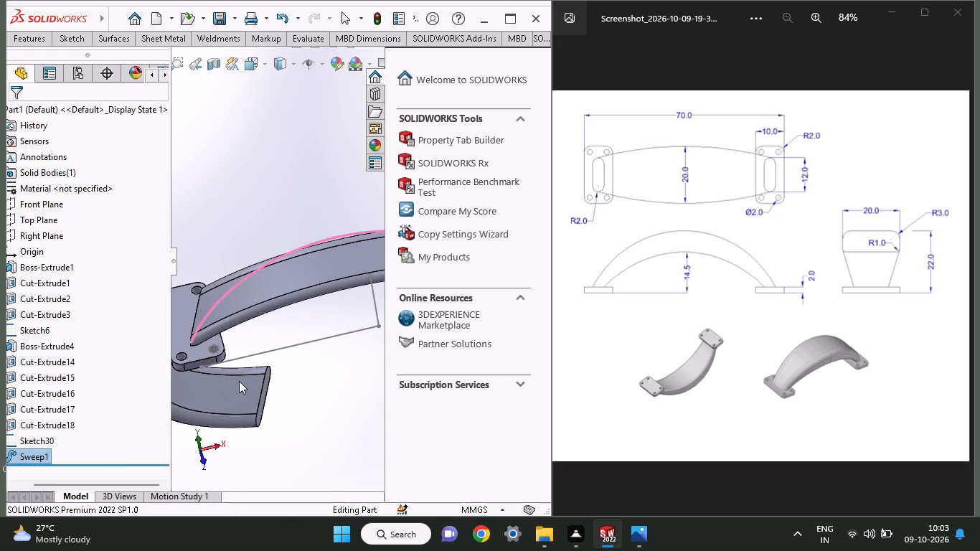
key("ctrl+z")
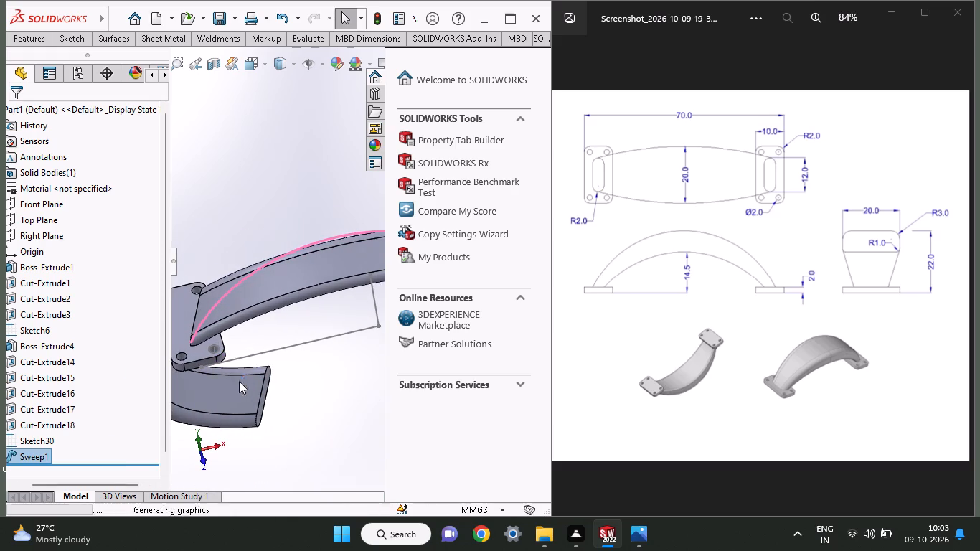
key("ctrl+z")
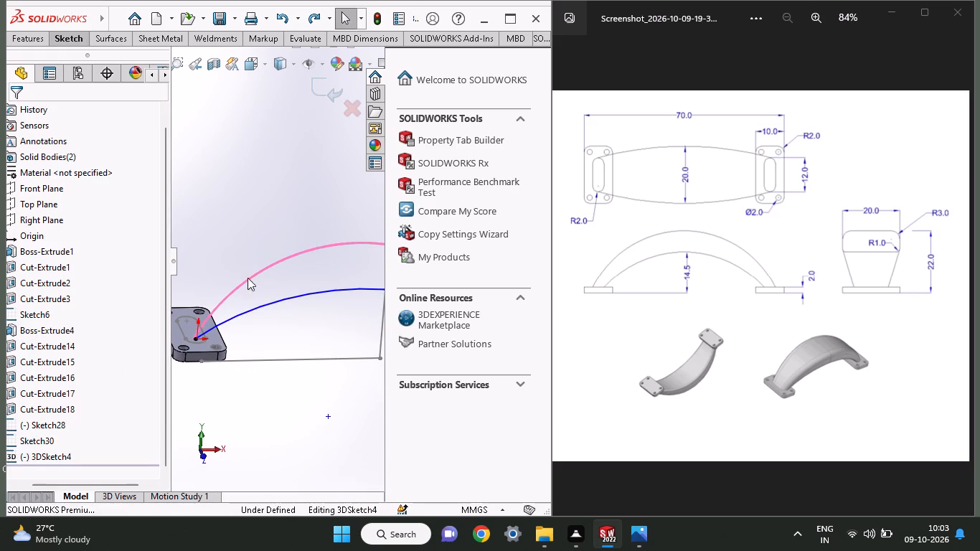
left_click(246, 279)
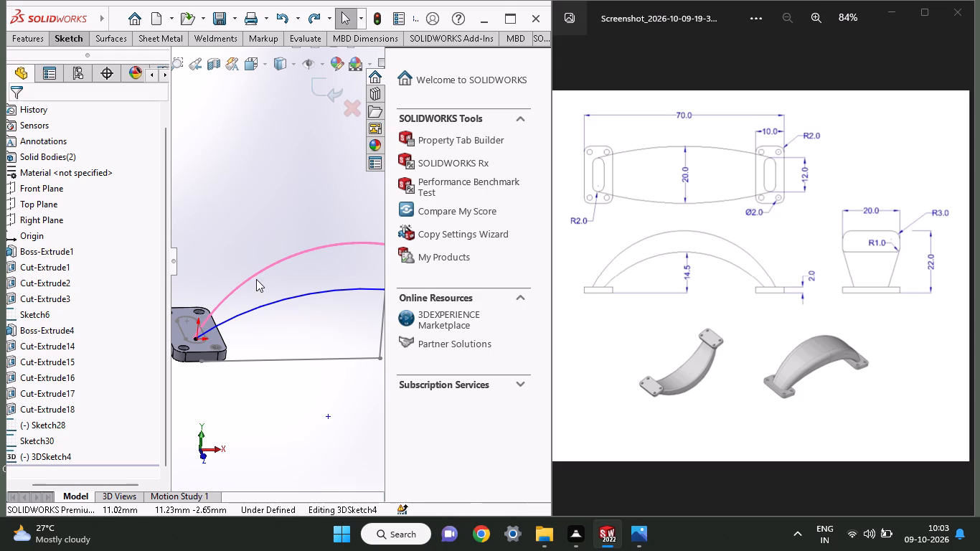
right_click(56, 451)
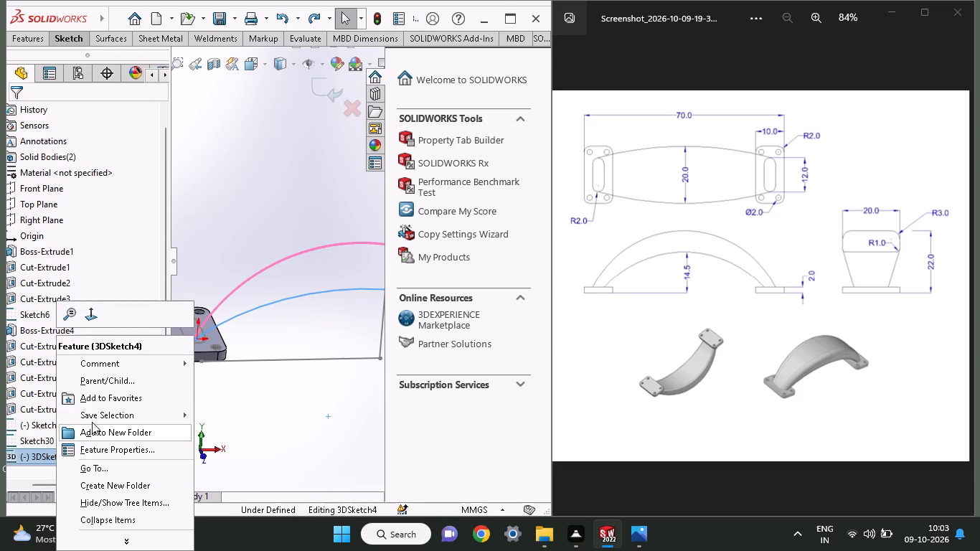
left_click(237, 408)
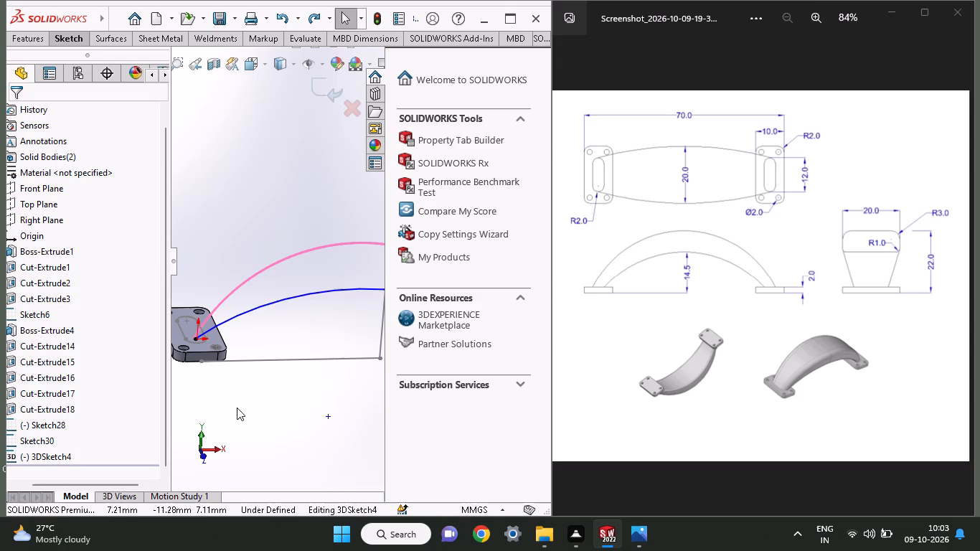
key("ctrl+z")
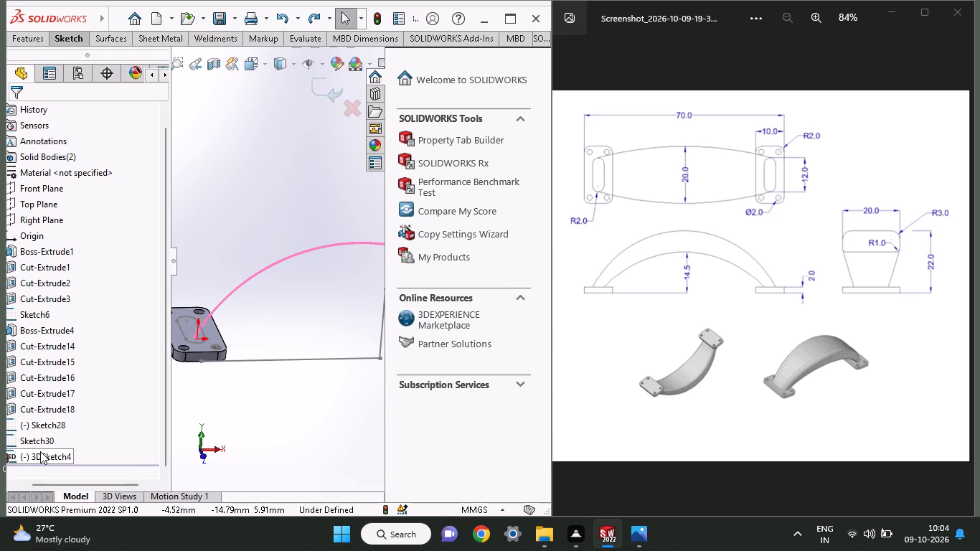
key("ctrl+z")
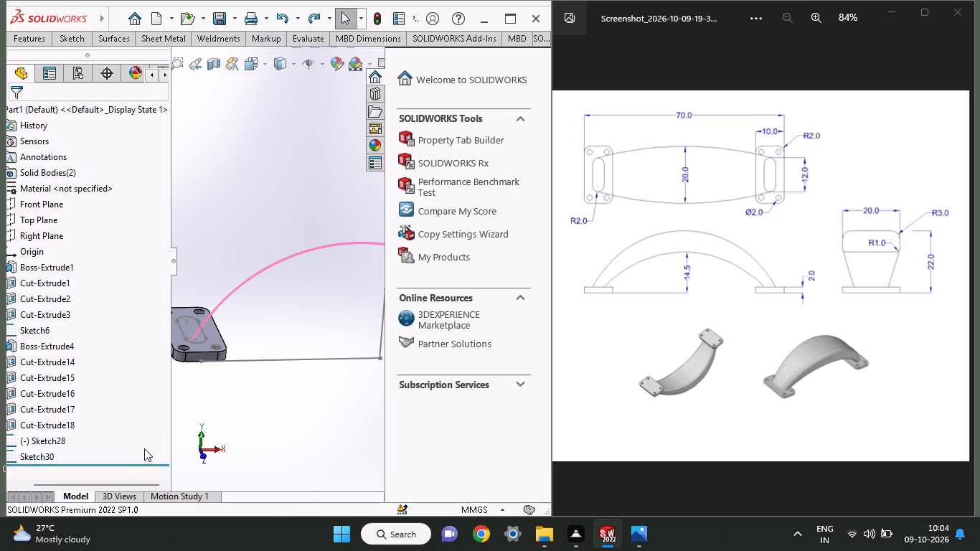
Examine the plates' slot profiles, the remaining high arc and the two reference lines from several angles.
scroll(250, 399, "up", 1)
middle_click_drag(250, 399, 268, 366)
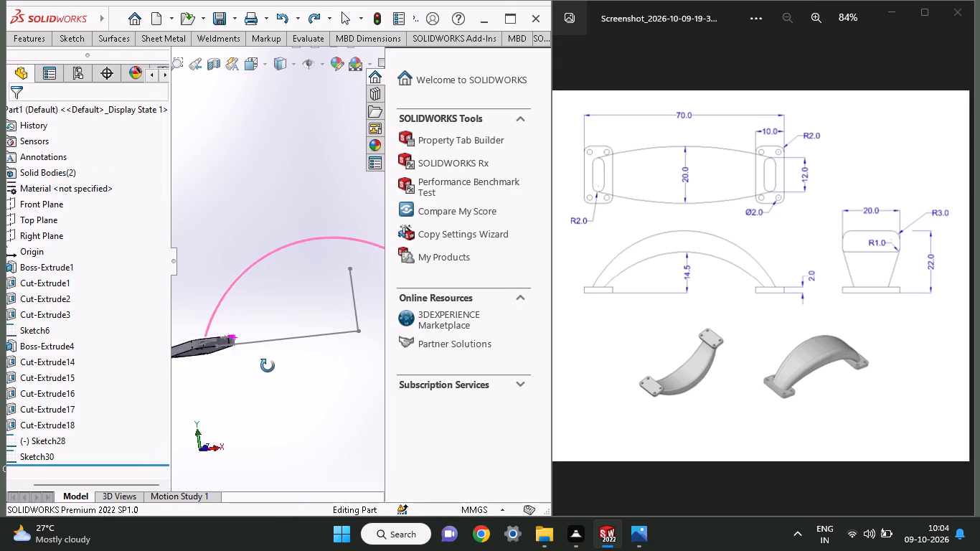
middle_click_drag(268, 366, 296, 520)
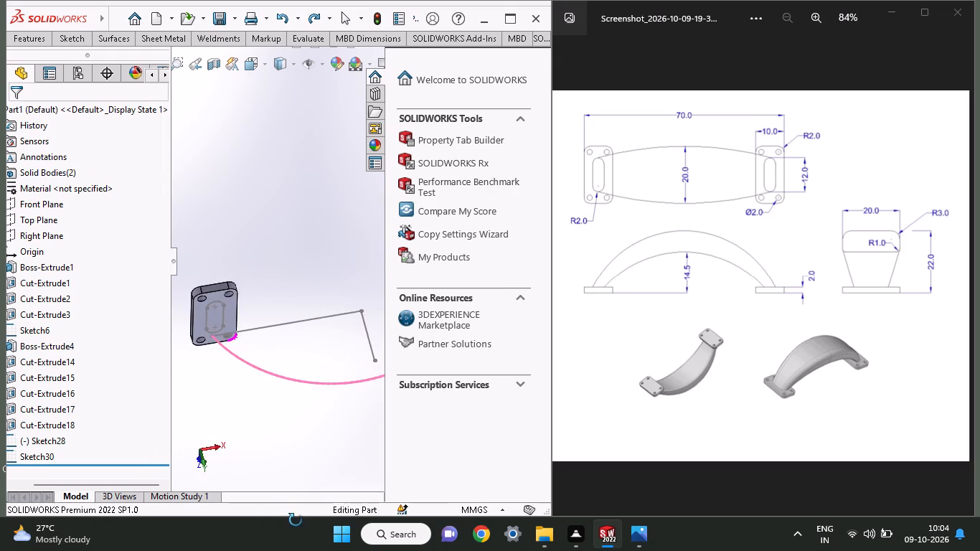
middle_click_drag(296, 520, 362, 391)
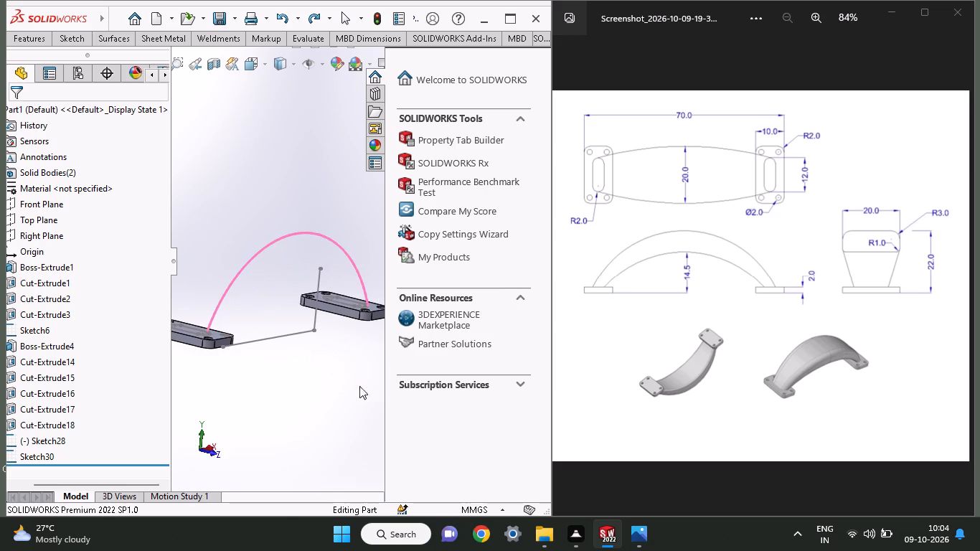
middle_click_drag(317, 347, 303, 376)
scroll(303, 376, "down", 1)
scroll(303, 376, "up", 1)
scroll(303, 376, "down", 1)
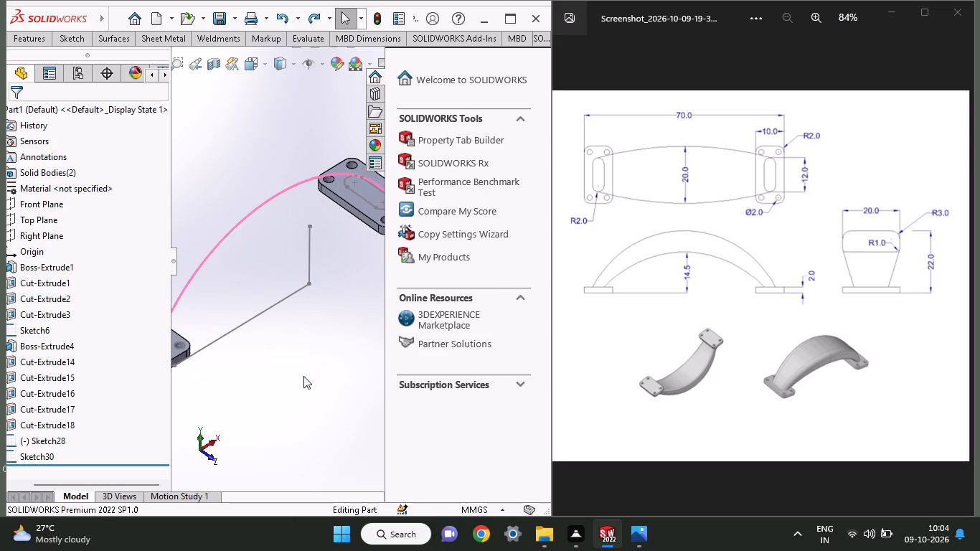
middle_click_drag(256, 378, 214, 383)
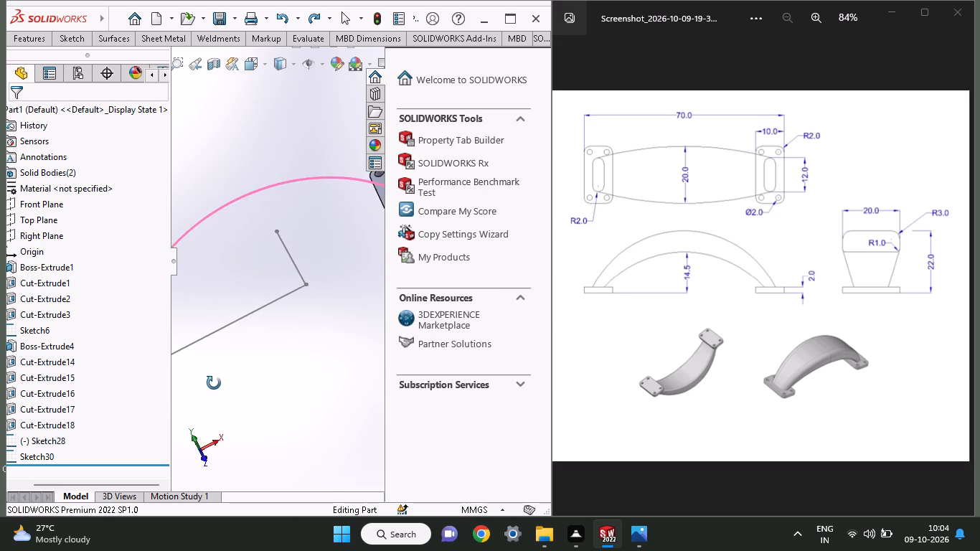
middle_click_drag(214, 383, 233, 370)
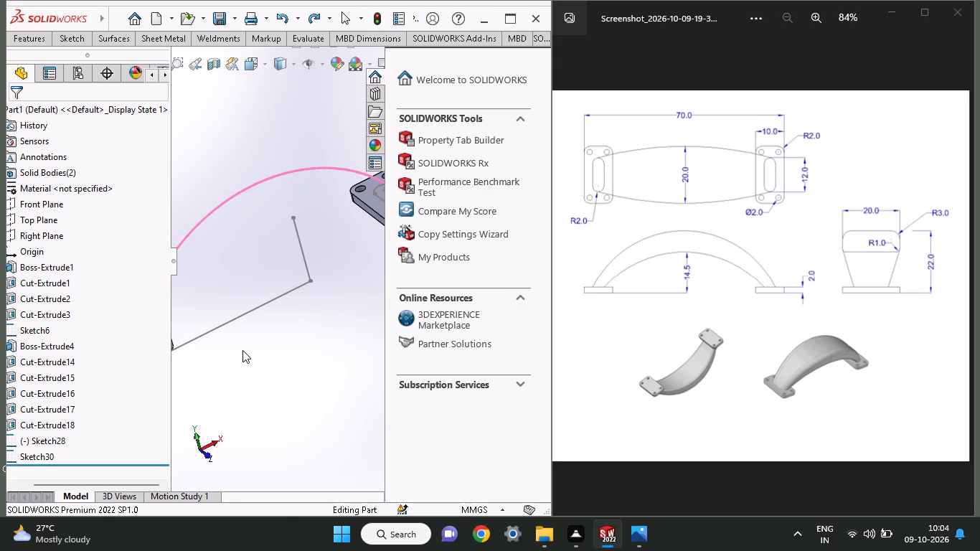
scroll(242, 350, "up", 4, "ctrl")
scroll(252, 286, "up", 1)
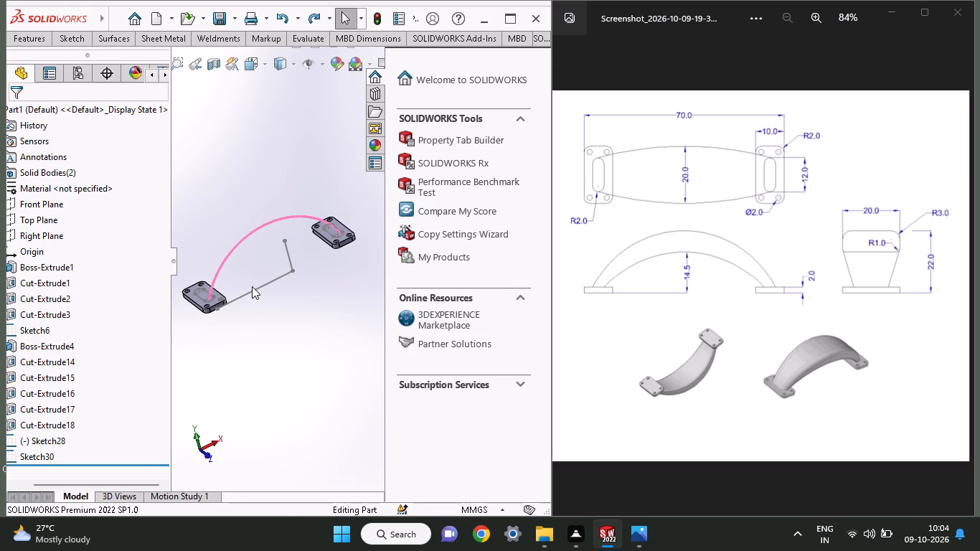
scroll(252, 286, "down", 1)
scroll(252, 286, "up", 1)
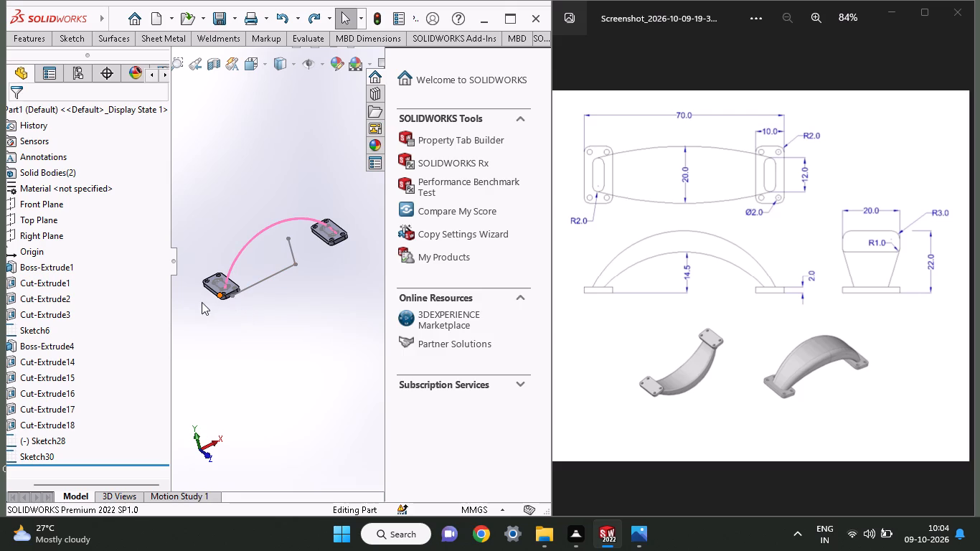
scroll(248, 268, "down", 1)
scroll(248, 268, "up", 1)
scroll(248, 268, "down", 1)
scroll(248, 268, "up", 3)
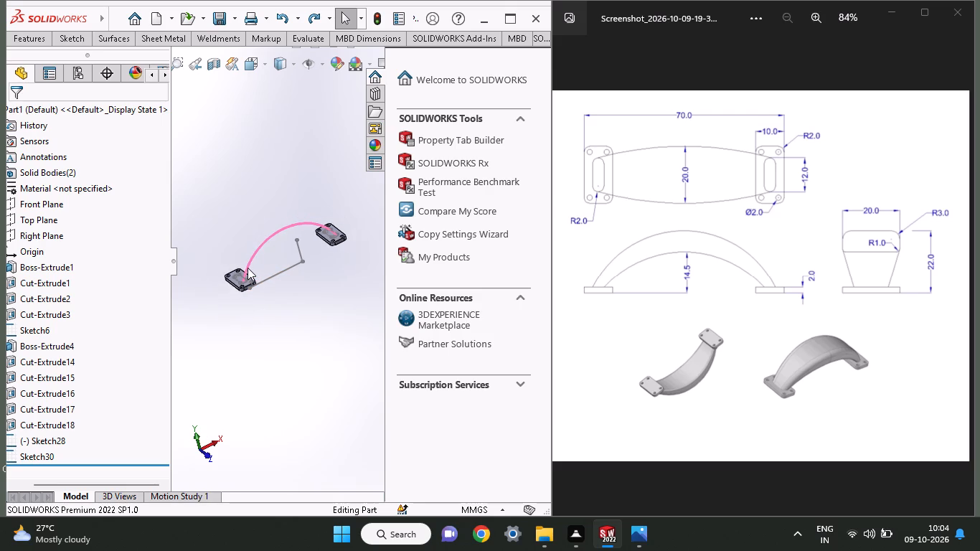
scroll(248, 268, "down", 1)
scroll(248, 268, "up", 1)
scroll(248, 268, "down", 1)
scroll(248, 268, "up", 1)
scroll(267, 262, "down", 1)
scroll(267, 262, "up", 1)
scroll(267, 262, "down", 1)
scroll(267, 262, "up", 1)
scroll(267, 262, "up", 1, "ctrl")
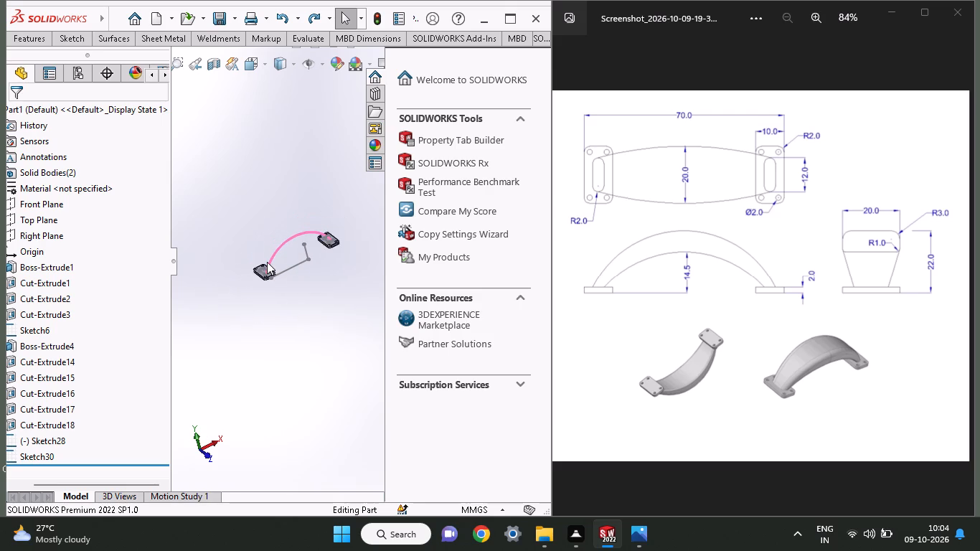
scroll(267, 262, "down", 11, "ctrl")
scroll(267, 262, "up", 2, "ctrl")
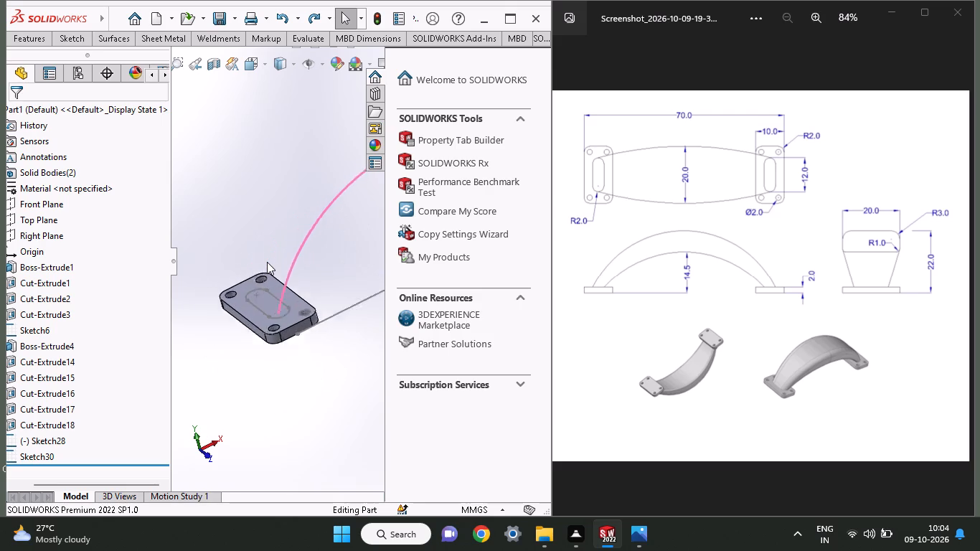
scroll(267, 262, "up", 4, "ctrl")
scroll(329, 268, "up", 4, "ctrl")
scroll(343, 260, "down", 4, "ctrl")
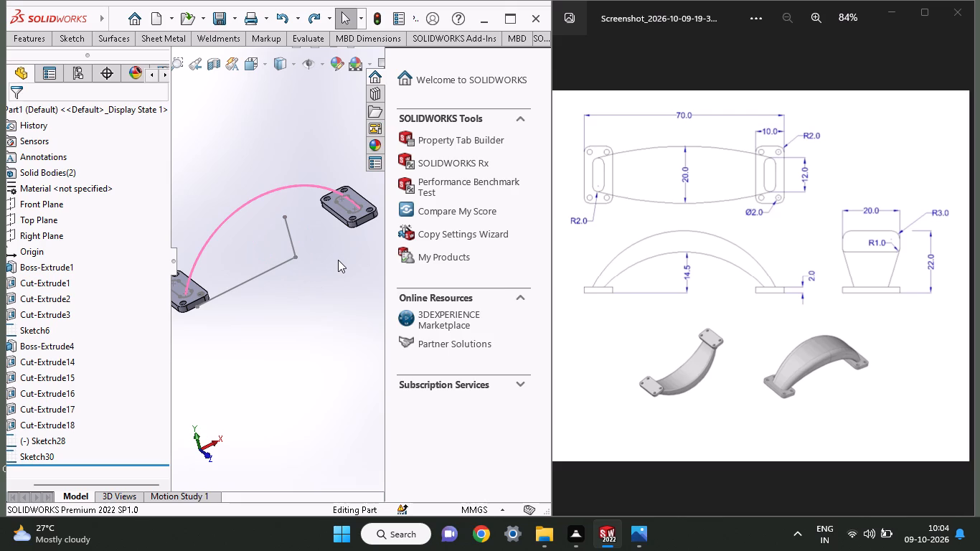
In a new 3D sketch, draw a three-point arc, radius about 43.1 mm, between both plates' slot profiles through the vertical line's top endpoint.
left_click(81, 42)
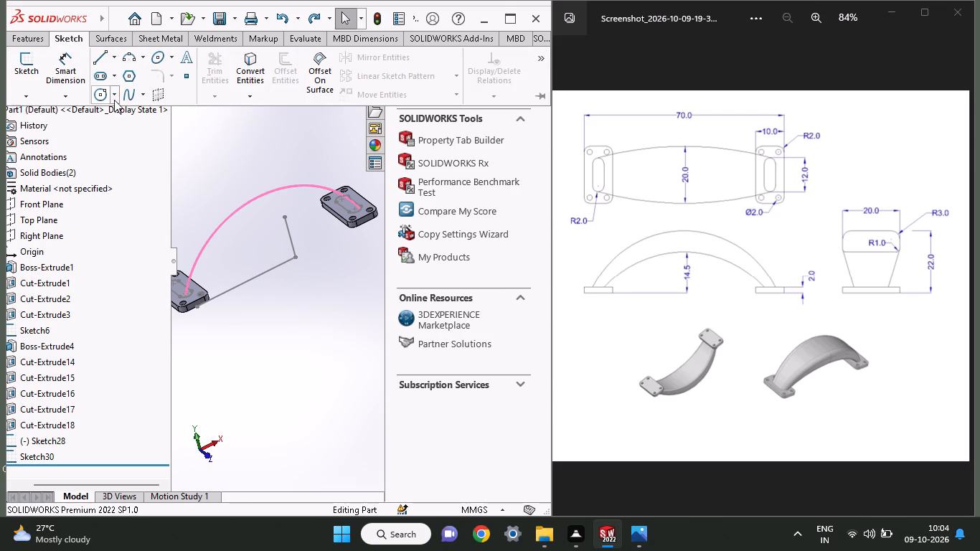
right_click(222, 170)
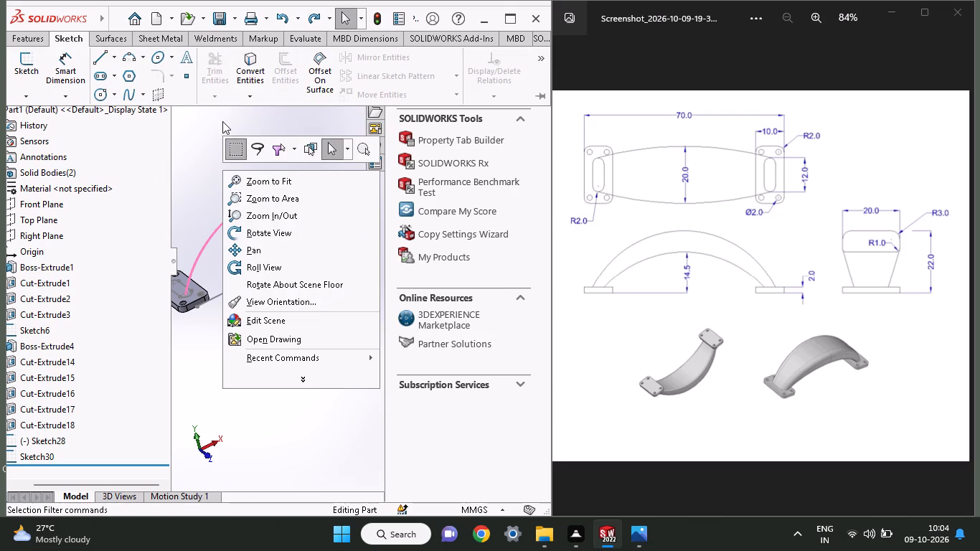
left_click(27, 98)
left_click(34, 130)
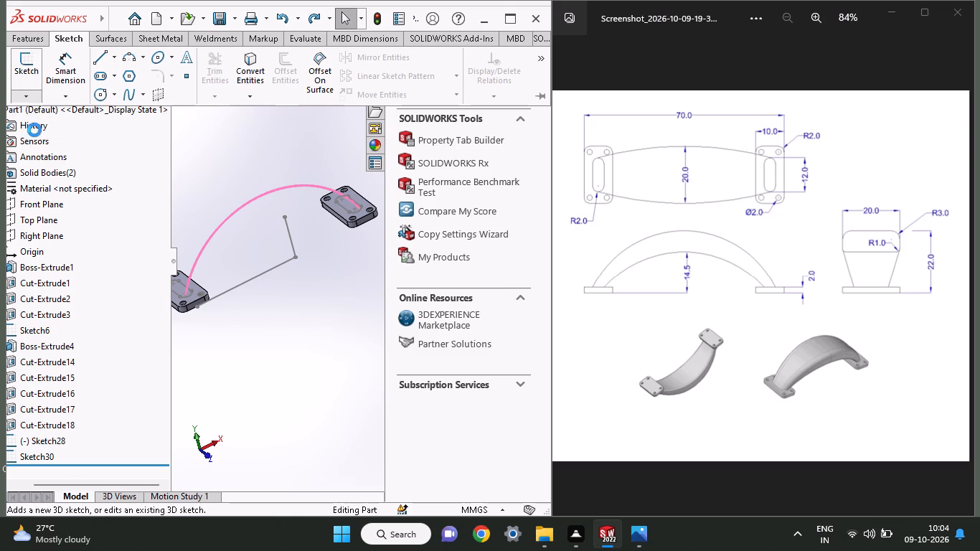
left_click(71, 38)
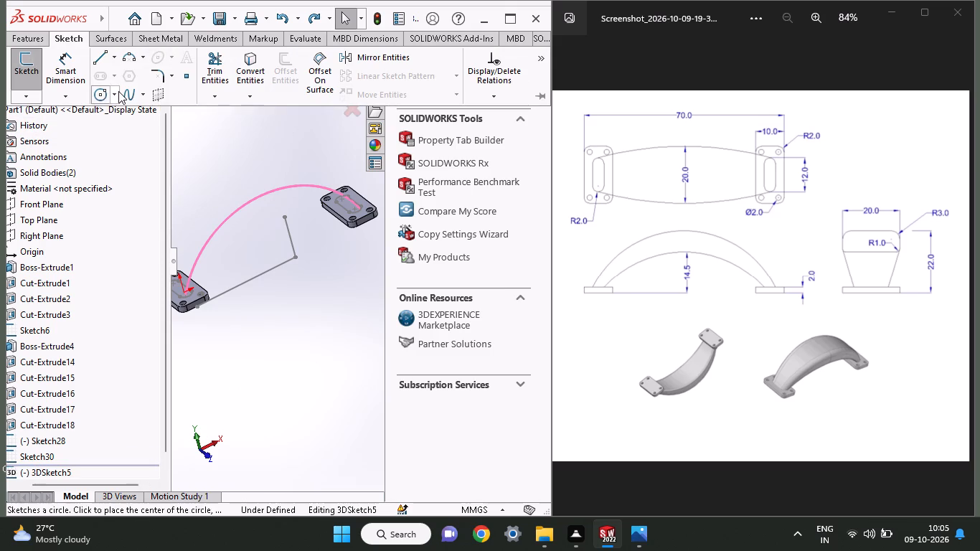
left_click(124, 60)
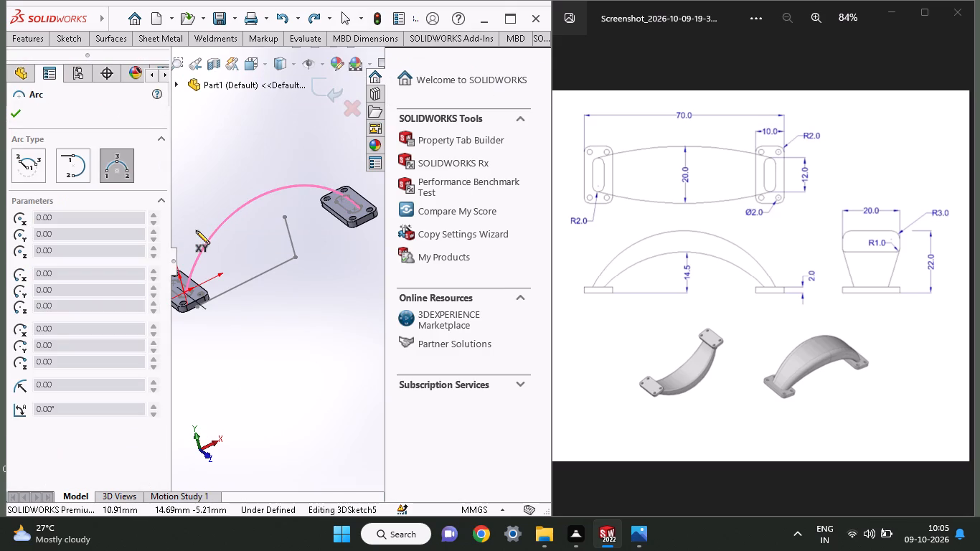
scroll(194, 273, "down", 1)
scroll(194, 273, "up", 1)
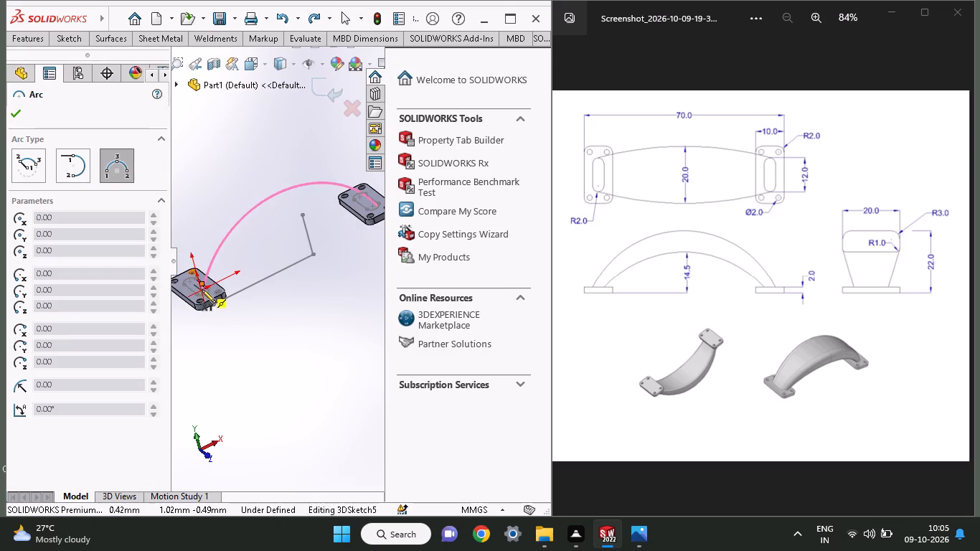
scroll(202, 289, "down", 3)
scroll(212, 291, "up", 1)
scroll(212, 293, "down", 3)
scroll(212, 296, "up", 1)
scroll(215, 294, "down", 1)
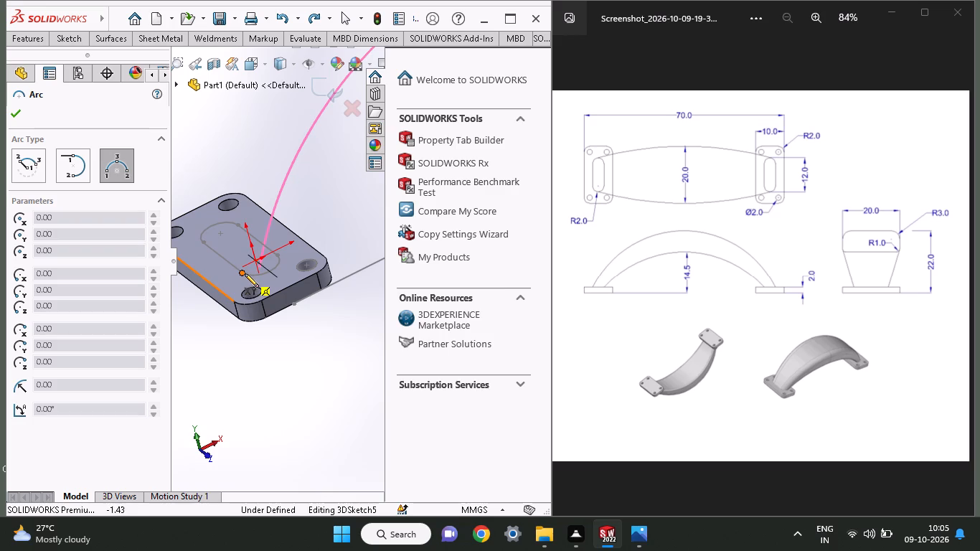
left_click(245, 273)
scroll(319, 220, "up", 1)
scroll(319, 220, "down", 1)
scroll(319, 220, "up", 1)
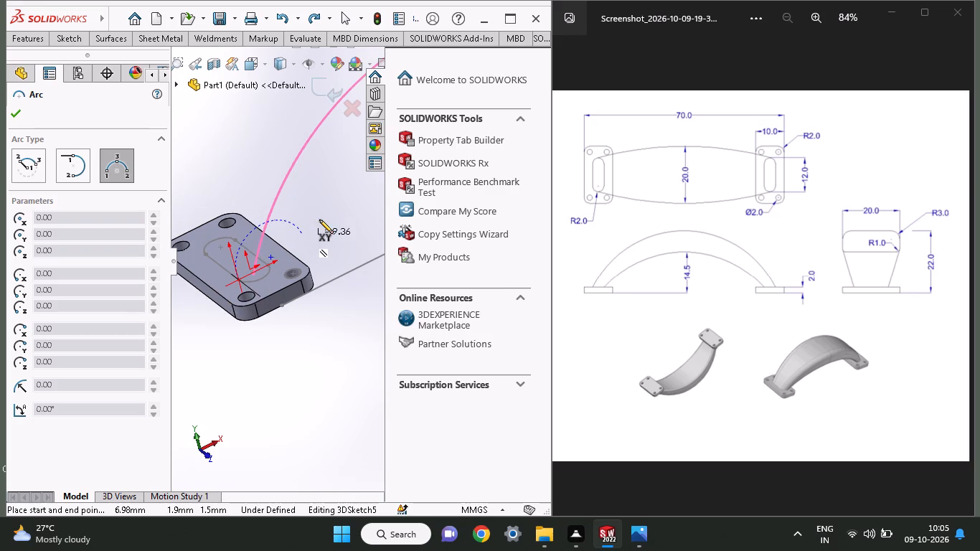
scroll(319, 220, "down", 1)
scroll(319, 220, "up", 1)
scroll(319, 220, "down", 1)
scroll(319, 220, "up", 1)
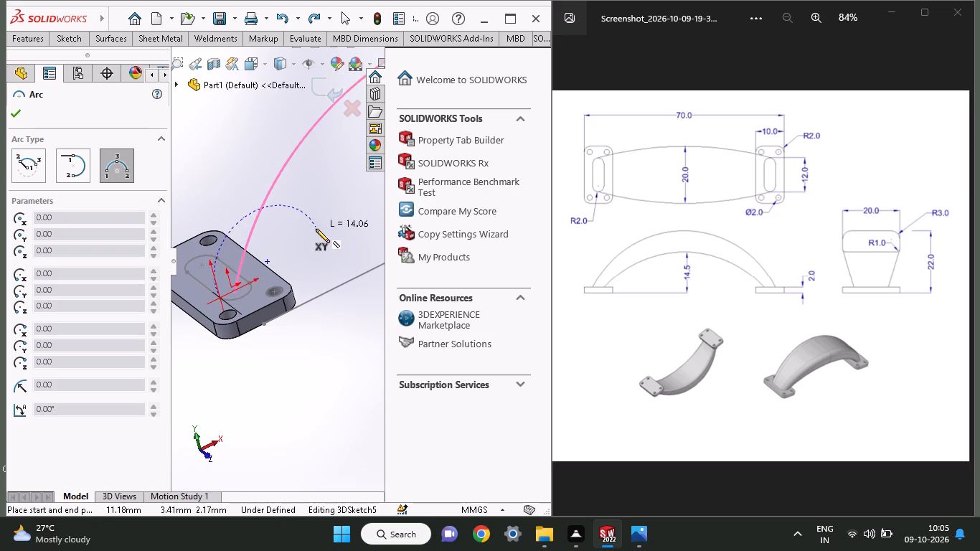
scroll(329, 224, "up", 9, "ctrl")
scroll(351, 228, "down", 6, "ctrl")
scroll(332, 233, "up", 4, "ctrl")
scroll(269, 286, "down", 7, "ctrl")
scroll(269, 286, "up", 7, "ctrl")
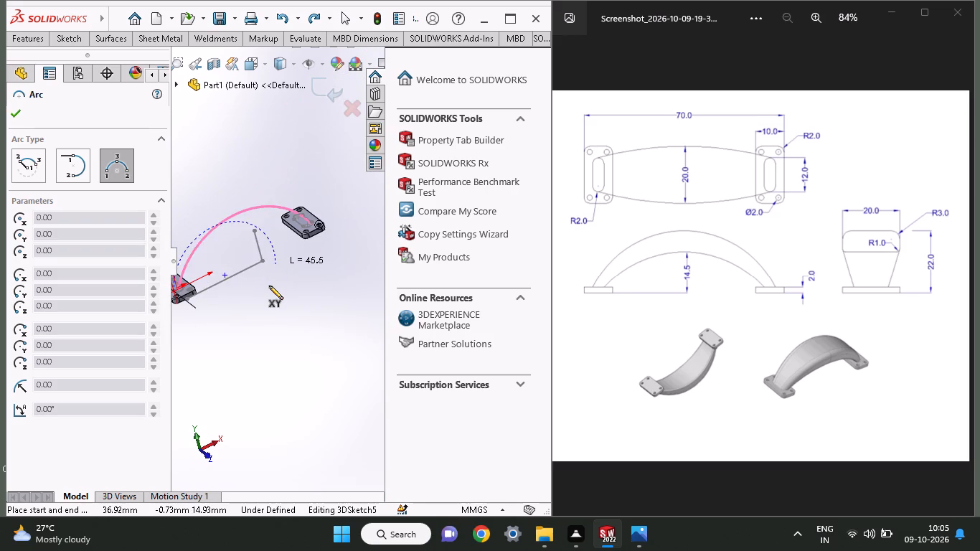
scroll(220, 273, "down", 8, "ctrl")
scroll(277, 231, "up", 5, "ctrl")
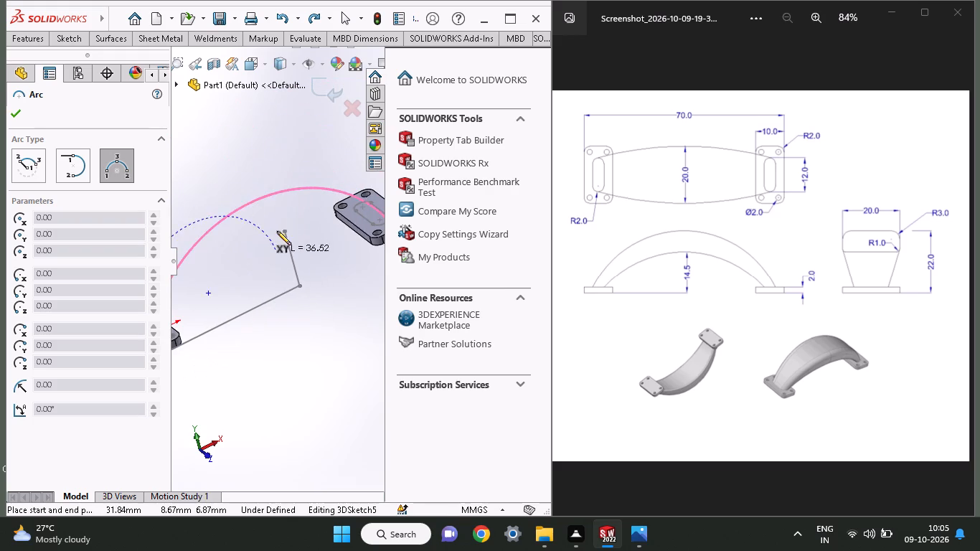
scroll(321, 232, "up", 2, "ctrl")
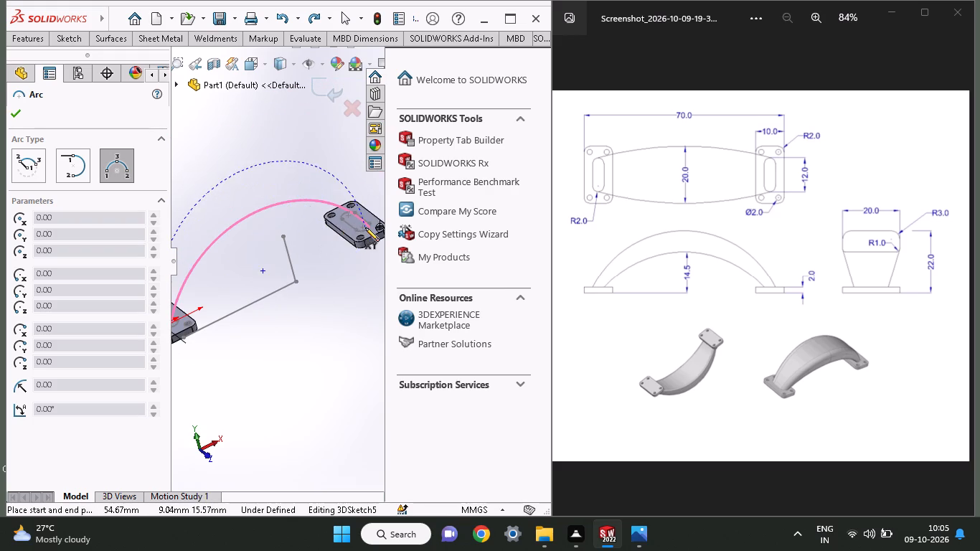
scroll(365, 227, "down", 10, "ctrl")
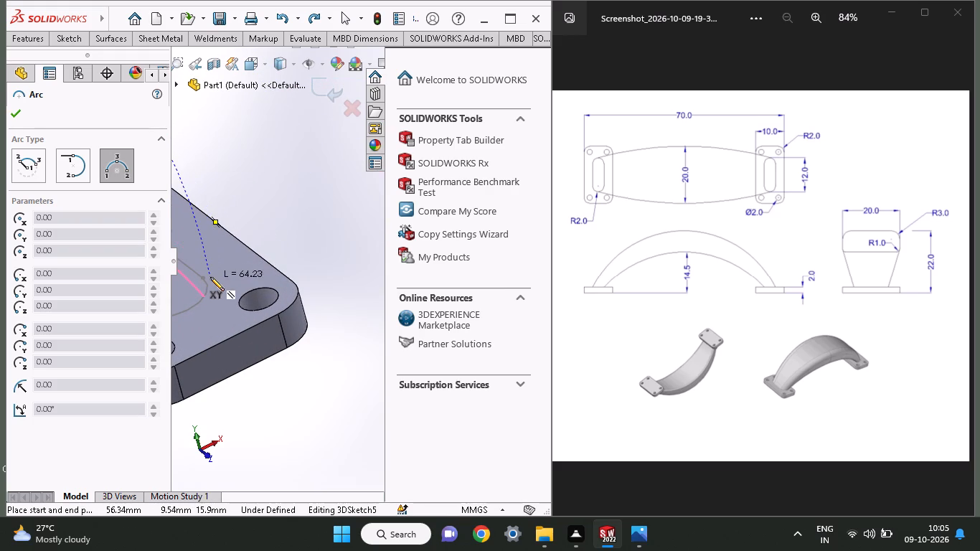
left_click(207, 277)
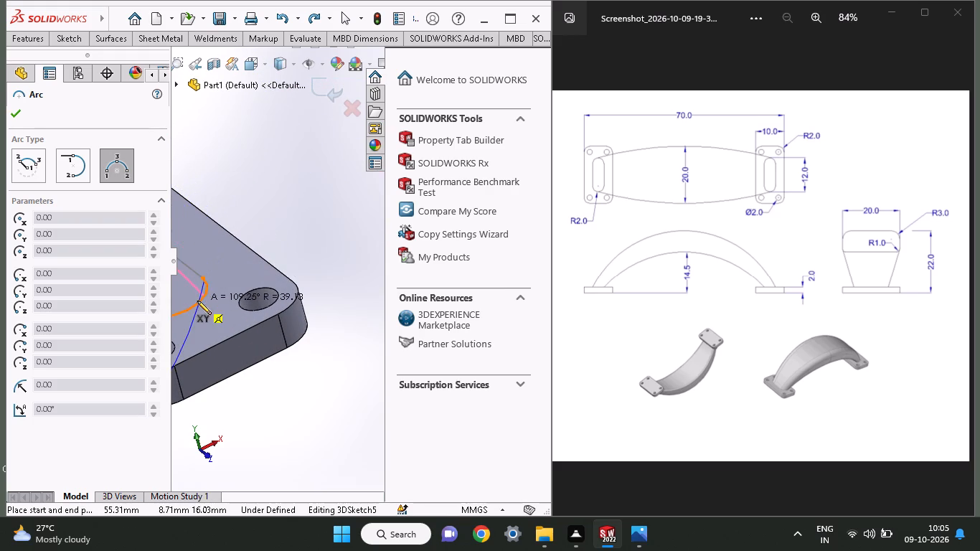
scroll(192, 293, "up", 11, "ctrl")
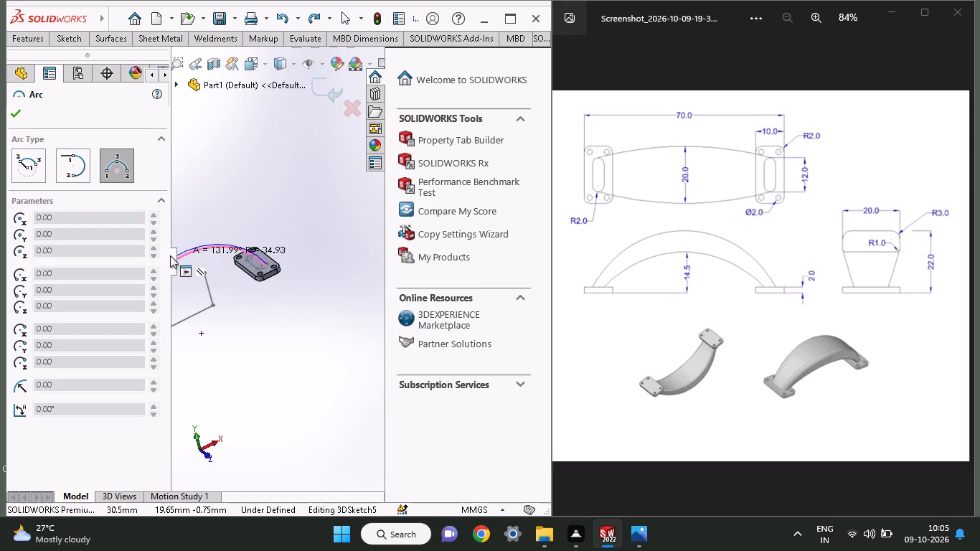
scroll(209, 263, "up", 5, "ctrl")
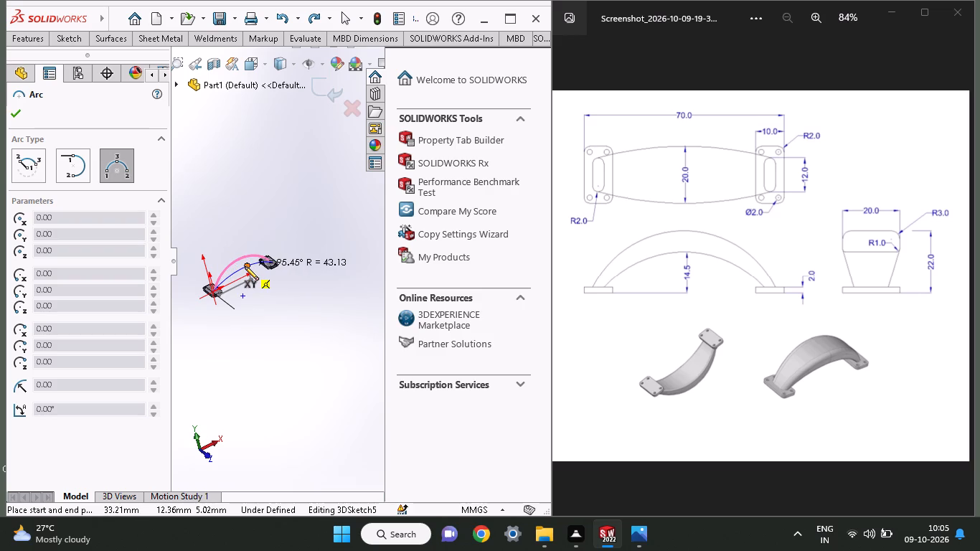
left_click(245, 266)
scroll(272, 299, "down", 1)
middle_click_drag(272, 299, 240, 285)
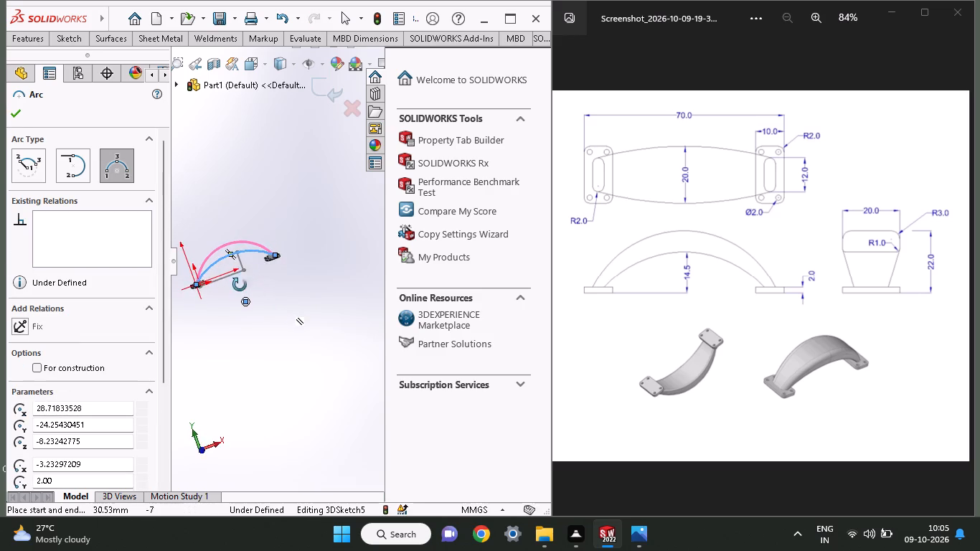
middle_click_drag(240, 285, 230, 342)
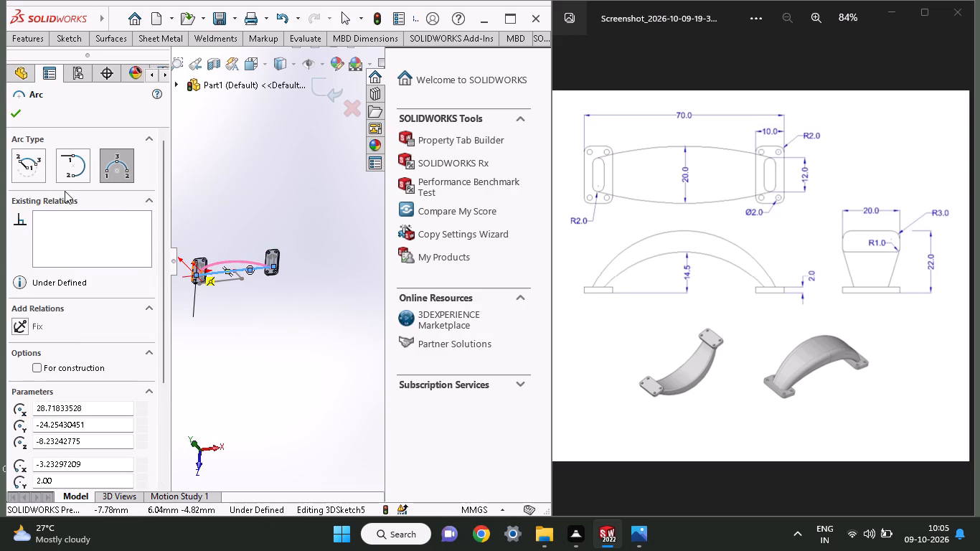
left_click(14, 115)
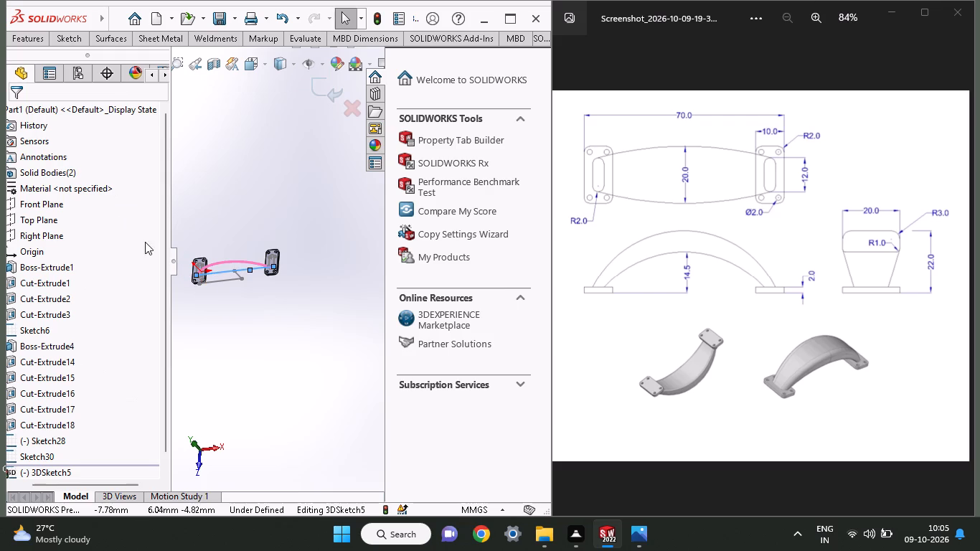
Examine the new 3D arc against the slot profiles, the higher arc and the reference lines from several angles.
scroll(242, 279, "up", 4, "ctrl")
scroll(243, 277, "down", 8, "ctrl")
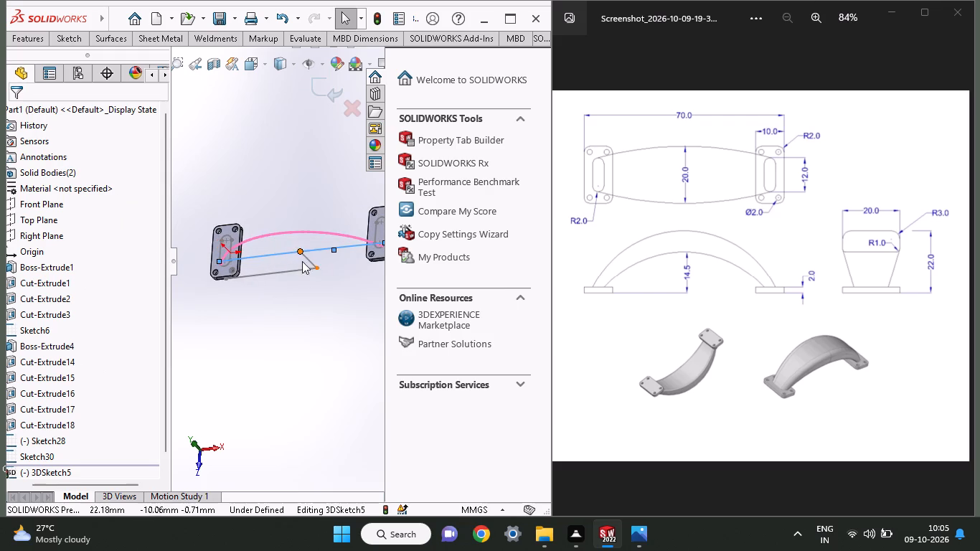
scroll(303, 265, "down", 5, "ctrl")
middle_click_drag(277, 259, 303, 180)
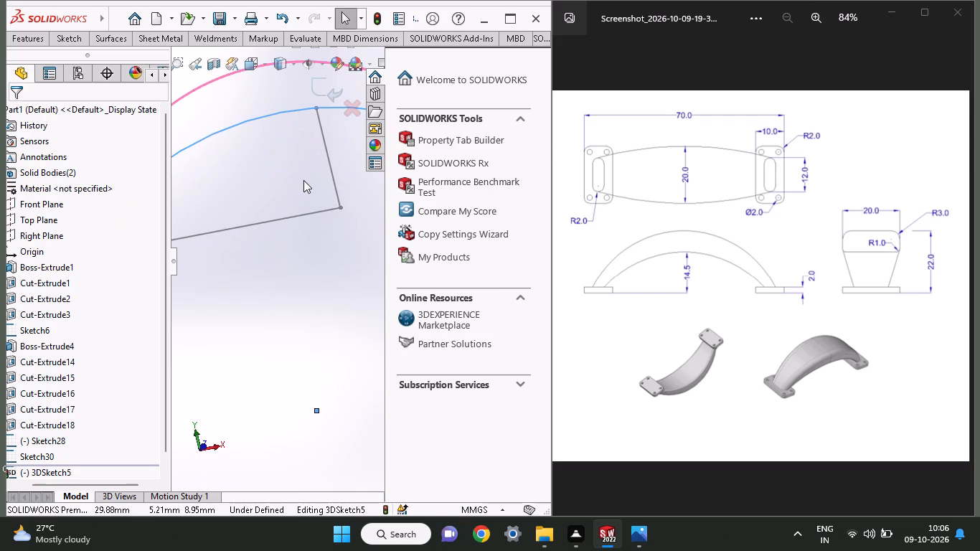
scroll(303, 180, "up", 6, "ctrl")
left_click(296, 217)
middle_click_drag(296, 217, 275, 290)
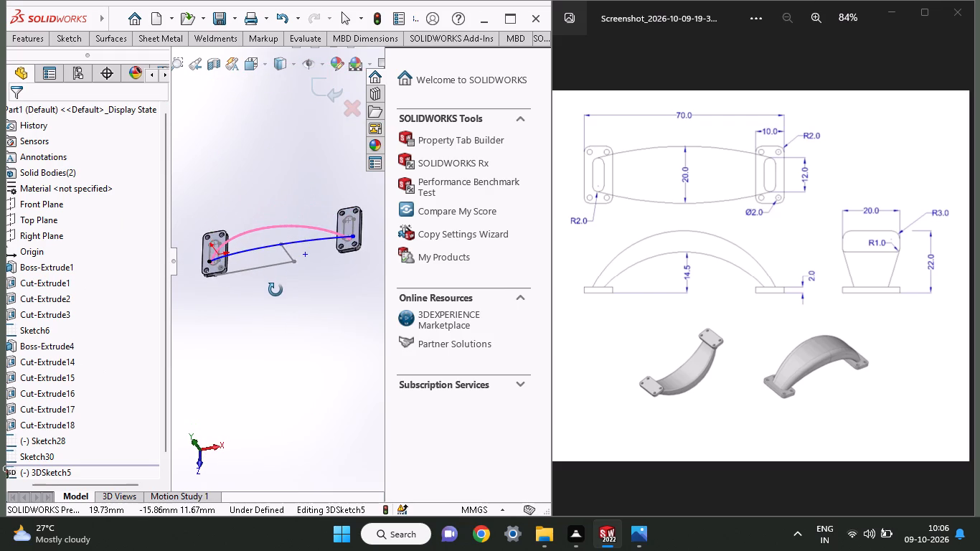
middle_click_drag(275, 290, 293, 281)
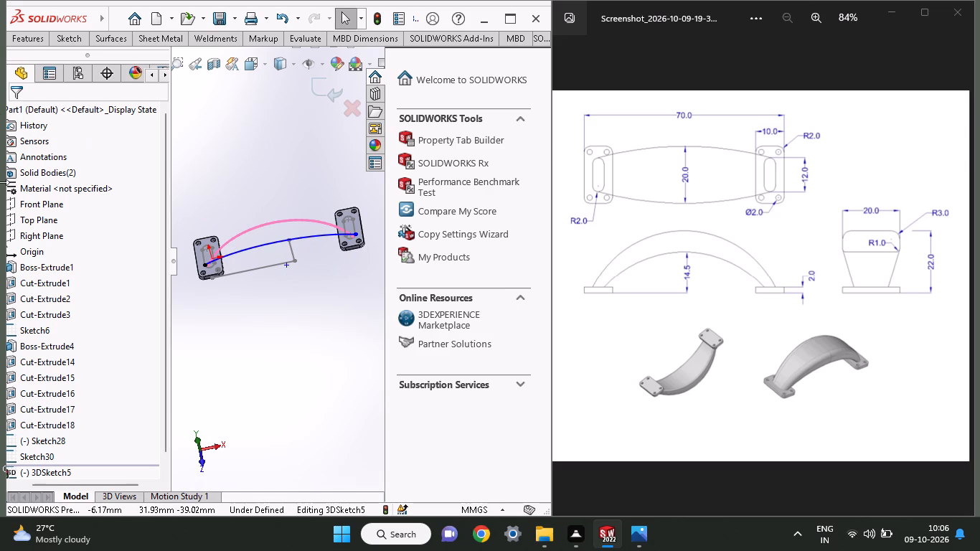
Create a swept boss using the slot sketch as the profile and the new lower 3D arc as the path.
left_click(28, 39)
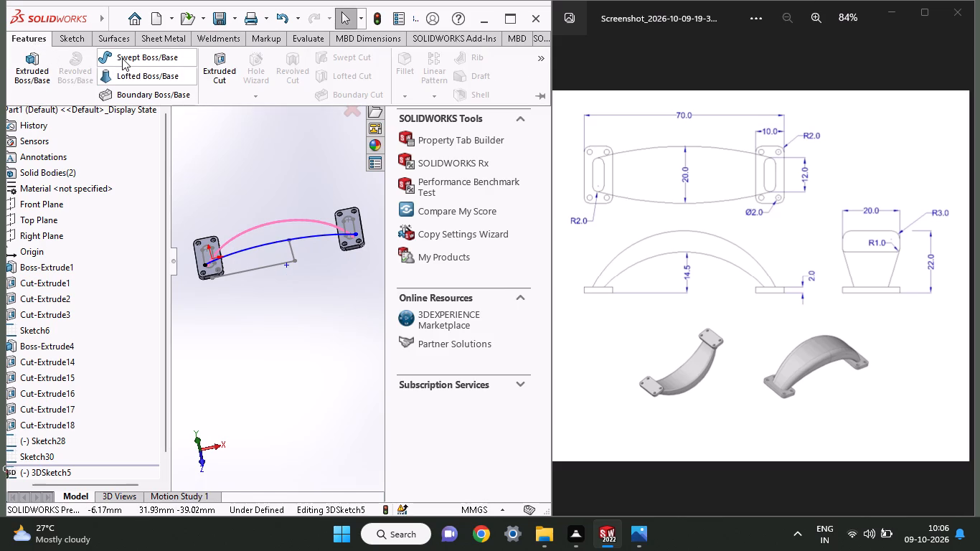
left_click(122, 58)
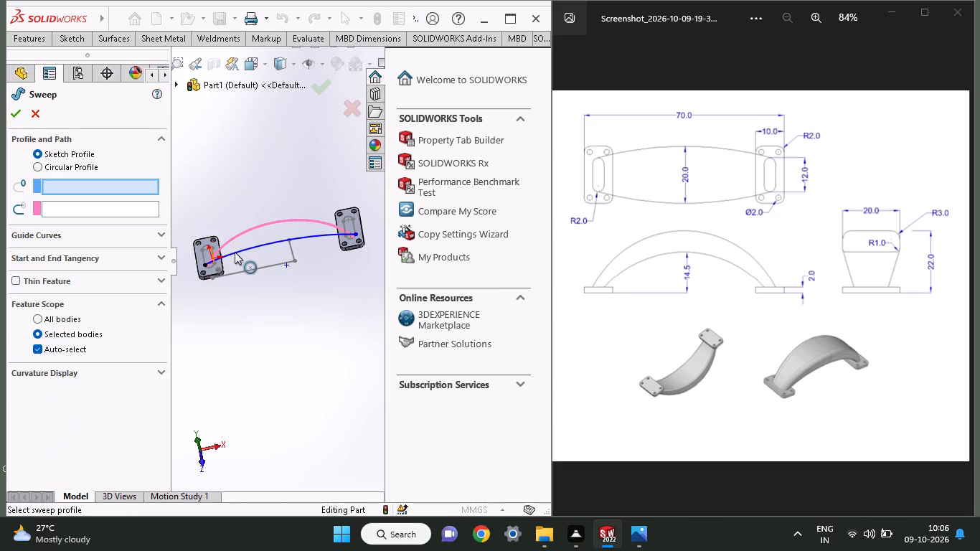
left_click(235, 252)
left_click(124, 294)
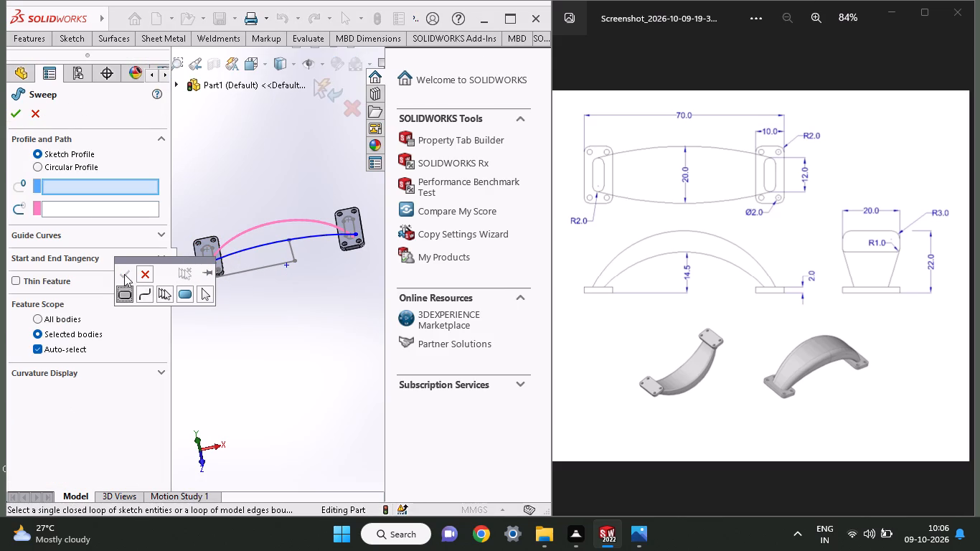
left_click(124, 273)
left_click(147, 296)
left_click(126, 275)
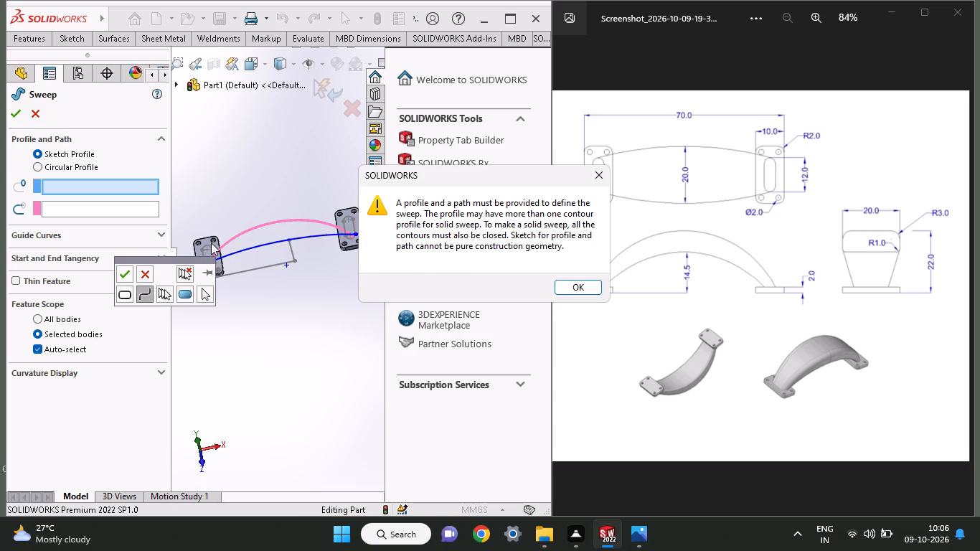
left_click(569, 286)
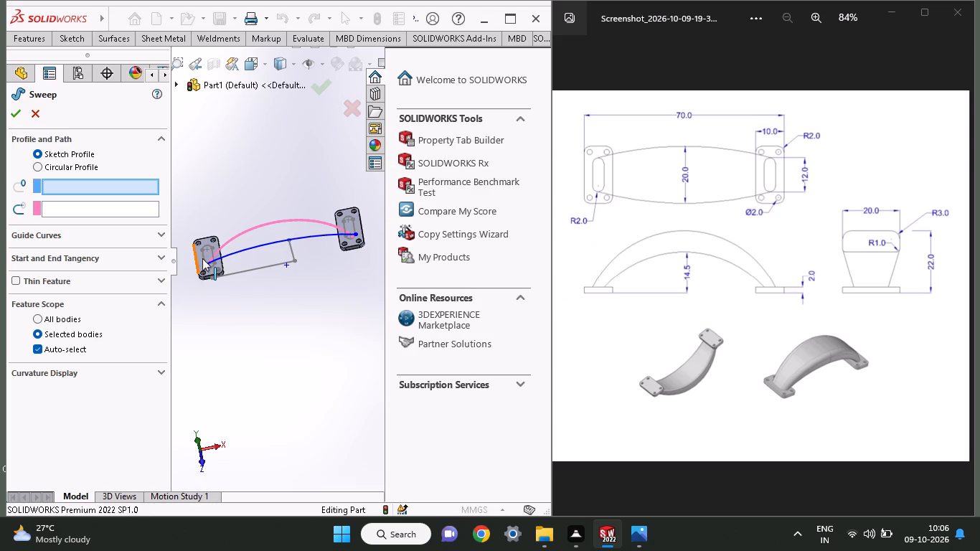
left_click(204, 258)
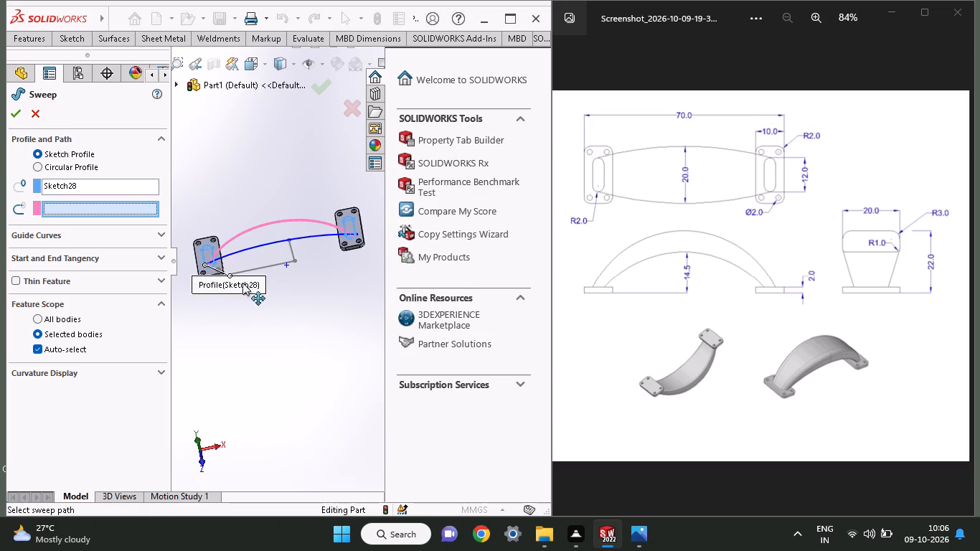
left_click(238, 250)
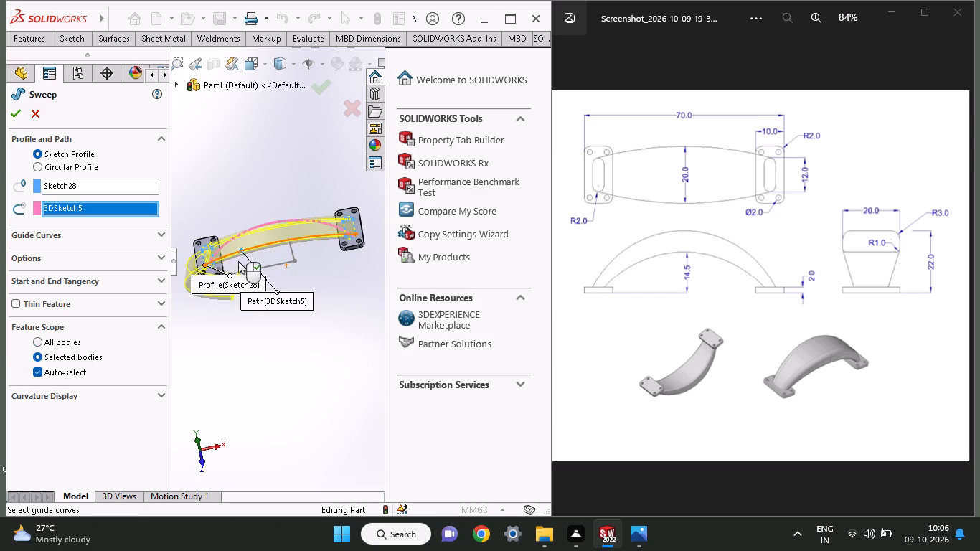
scroll(261, 314, "up", 1)
middle_click_drag(261, 314, 327, 379)
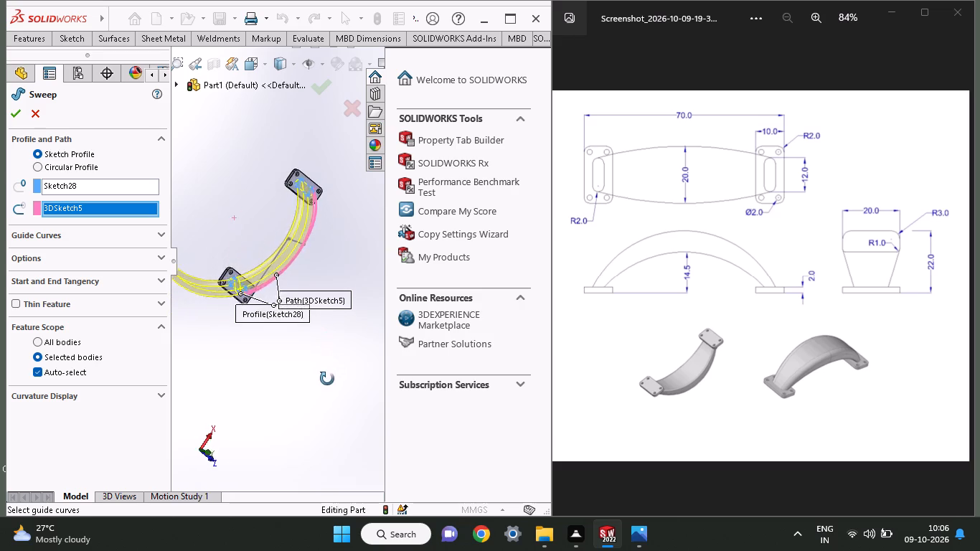
middle_click_drag(327, 379, 315, 265)
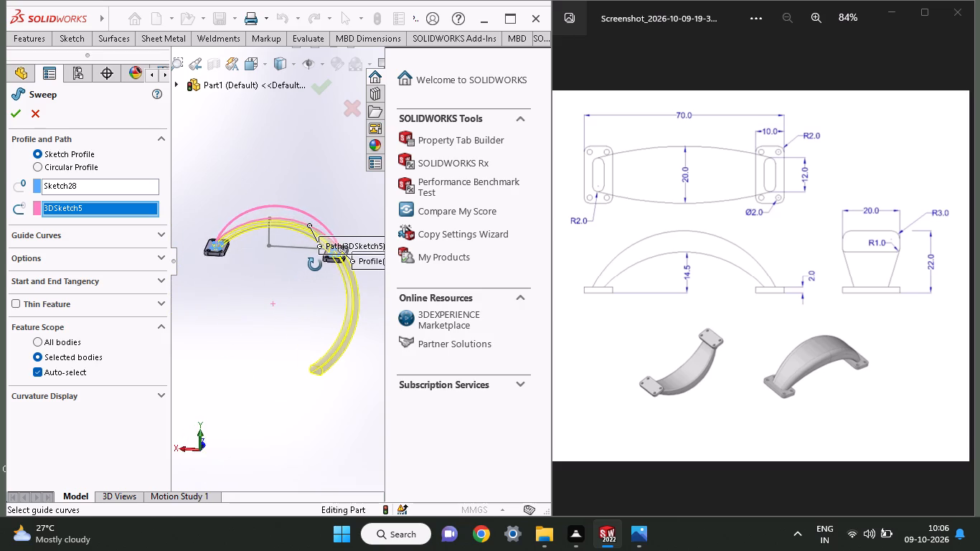
middle_click_drag(315, 265, 107, 326)
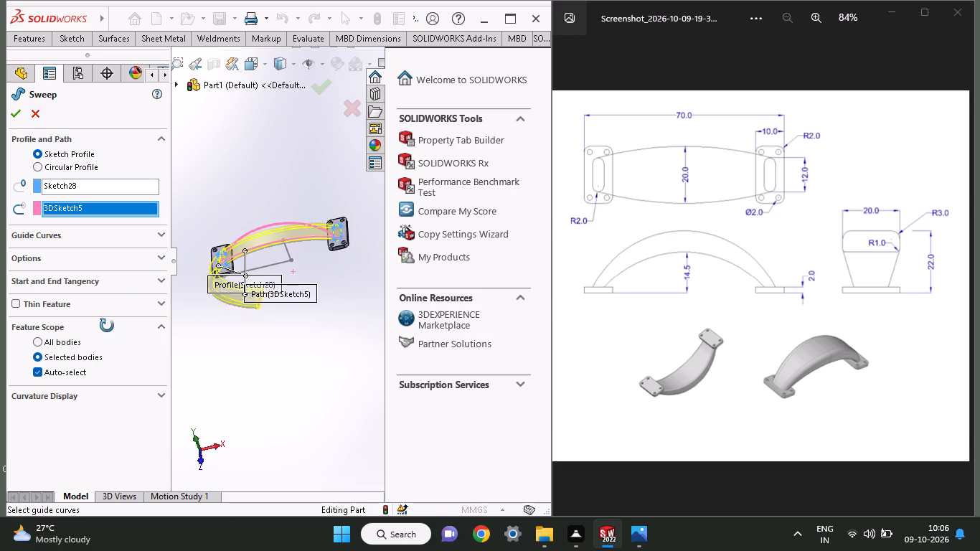
middle_click_drag(107, 326, 106, 327)
left_click(14, 117)
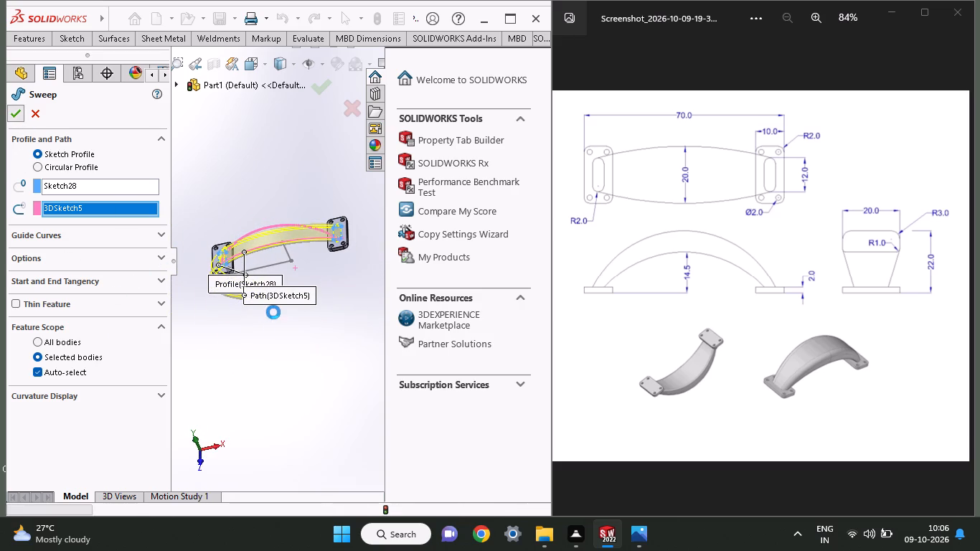
middle_click_drag(273, 312, 279, 364)
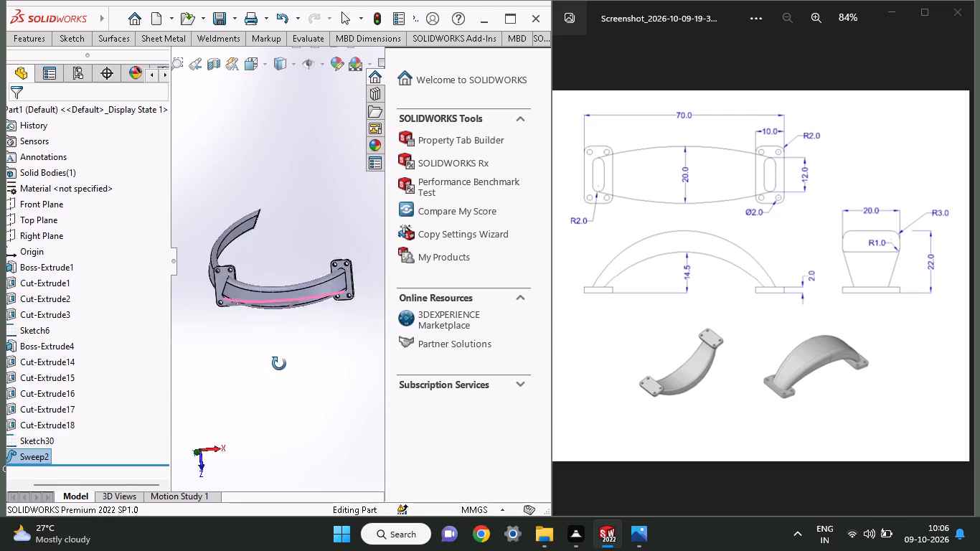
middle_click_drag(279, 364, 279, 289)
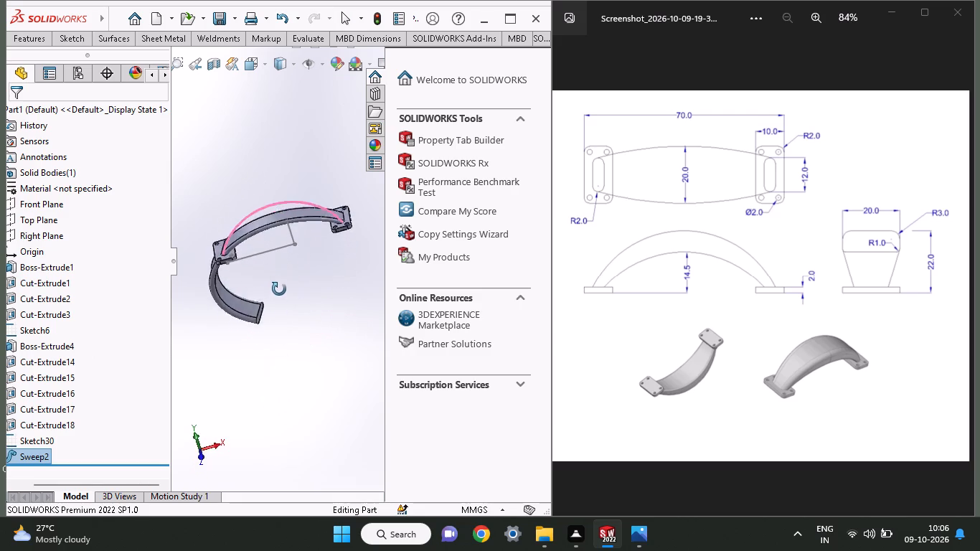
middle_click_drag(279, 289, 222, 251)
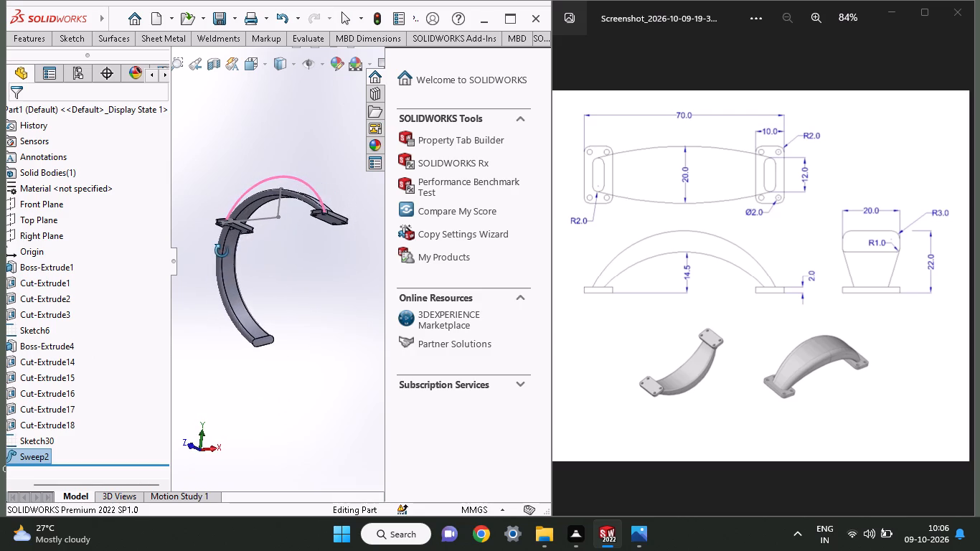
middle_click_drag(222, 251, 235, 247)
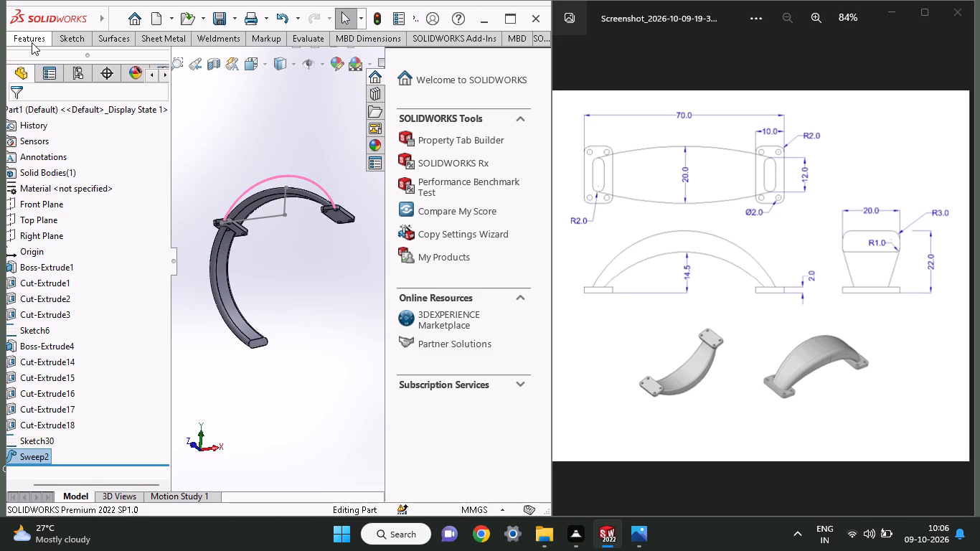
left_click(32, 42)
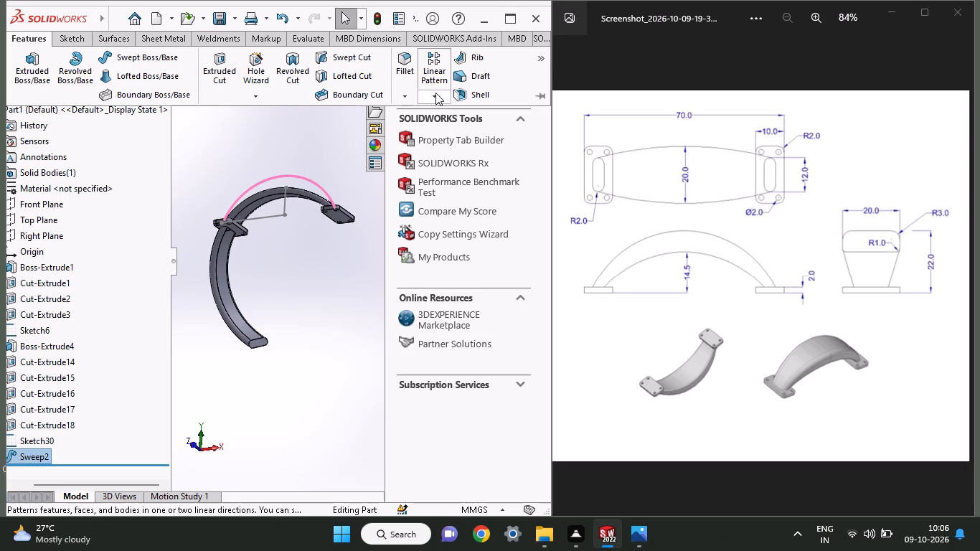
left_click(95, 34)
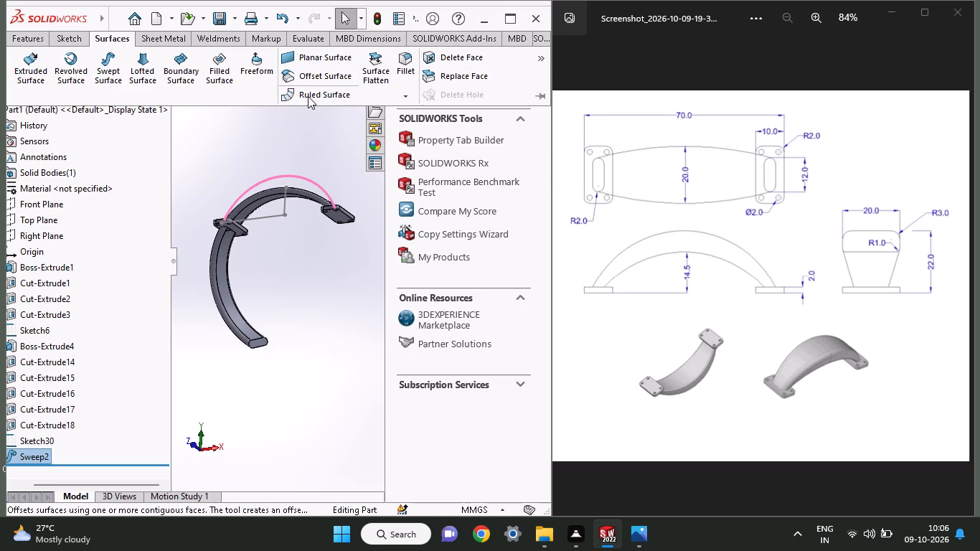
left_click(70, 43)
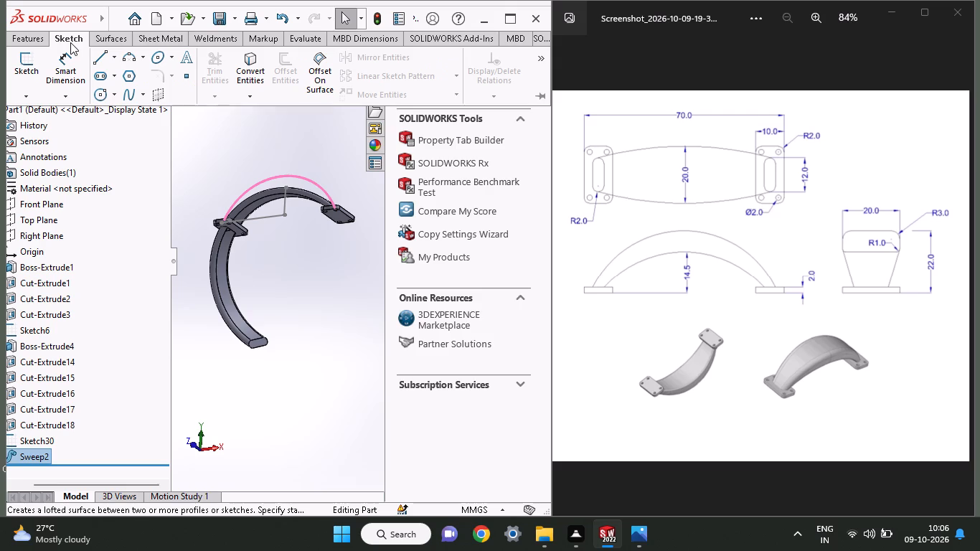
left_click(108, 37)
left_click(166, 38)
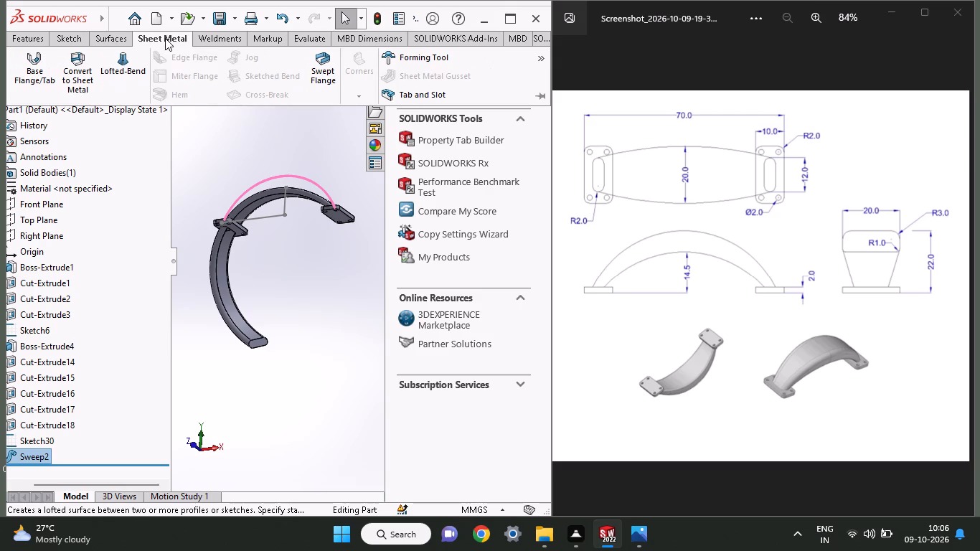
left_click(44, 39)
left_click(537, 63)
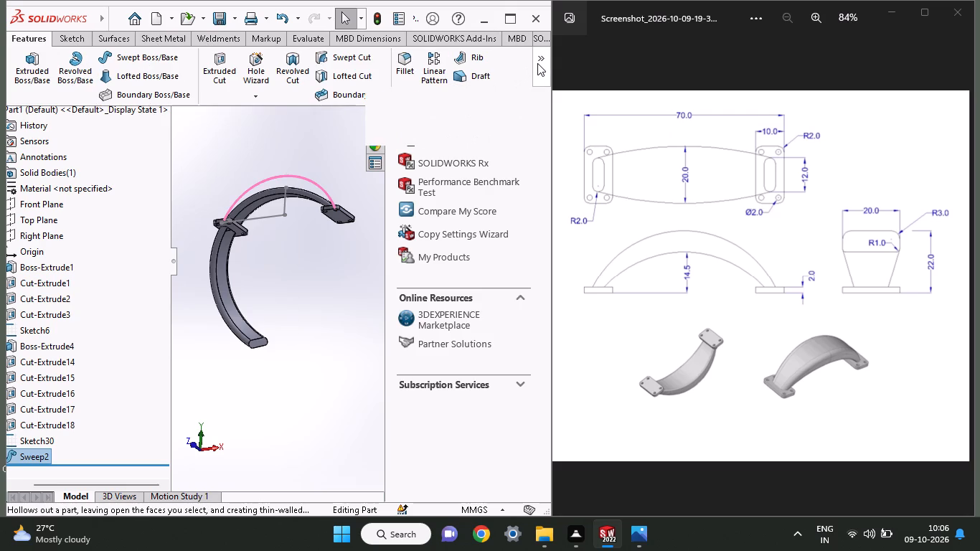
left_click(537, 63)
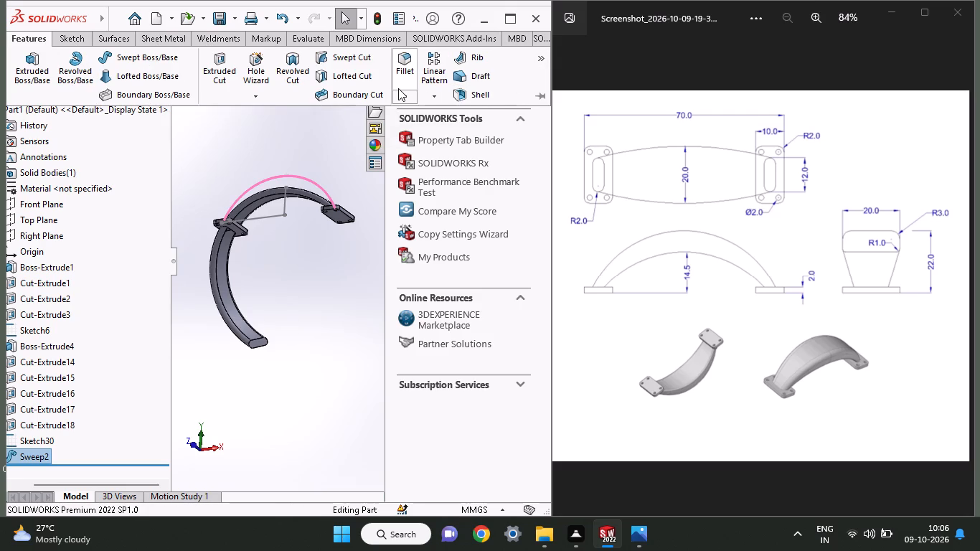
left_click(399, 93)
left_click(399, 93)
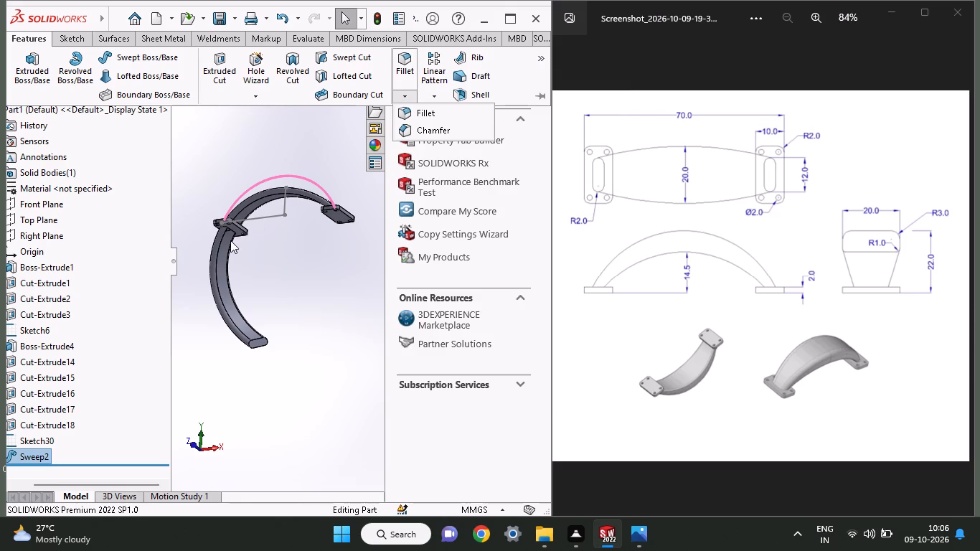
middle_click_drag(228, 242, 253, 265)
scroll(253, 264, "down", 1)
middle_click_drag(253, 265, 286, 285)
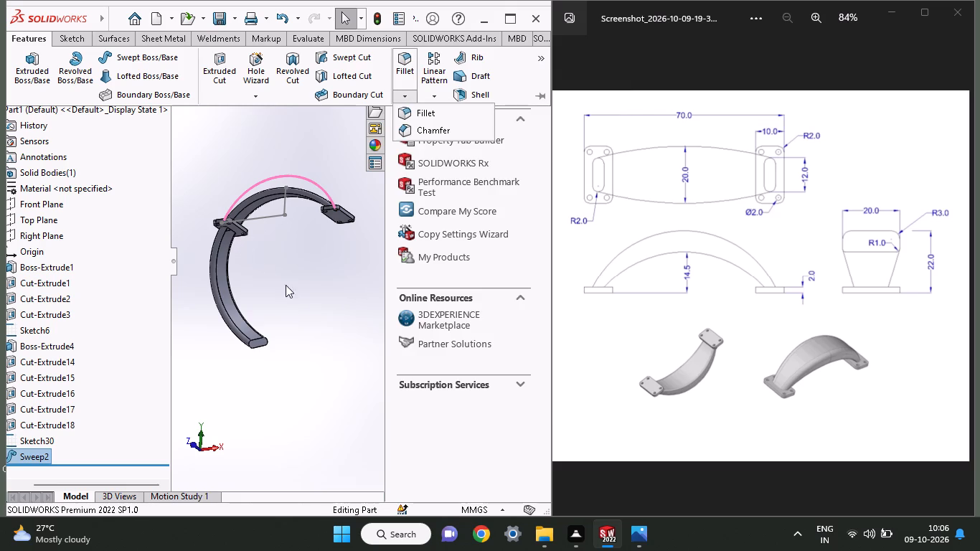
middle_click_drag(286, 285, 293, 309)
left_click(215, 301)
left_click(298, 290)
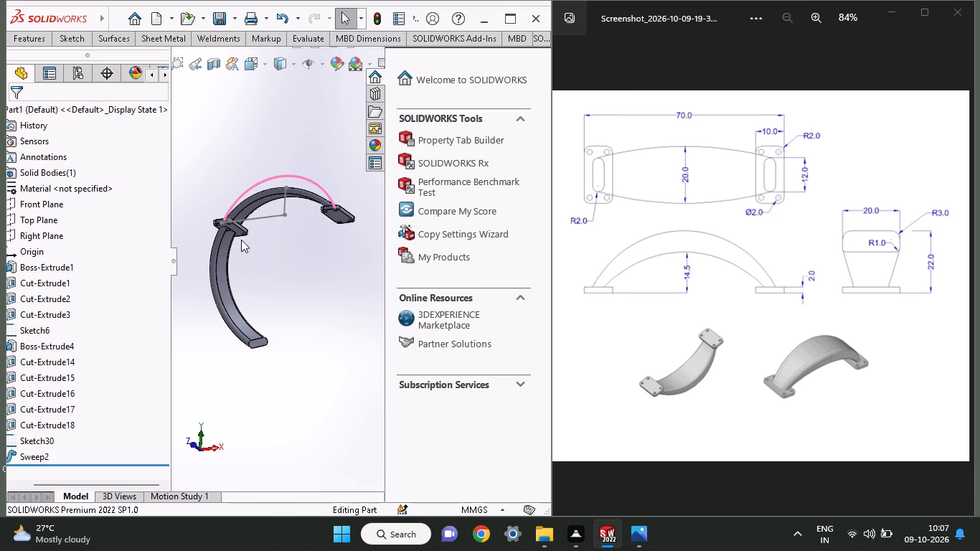
Open a new sketch on the thin side face of the mounting plate where the surplus sweep curves downward.
middle_click_drag(235, 235, 266, 254)
scroll(265, 256, "up", 1)
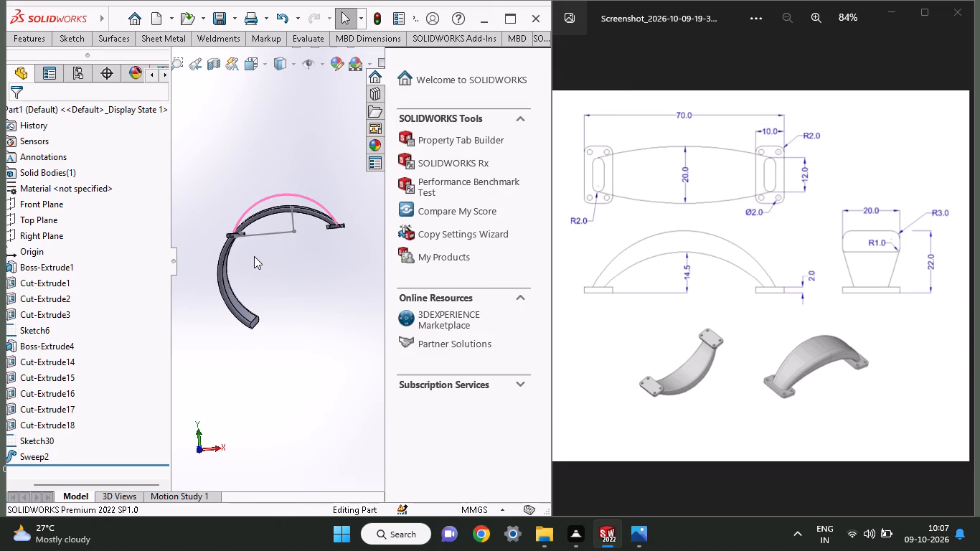
scroll(254, 256, "up", 1, "ctrl")
scroll(254, 256, "down", 10, "ctrl")
left_click(203, 159)
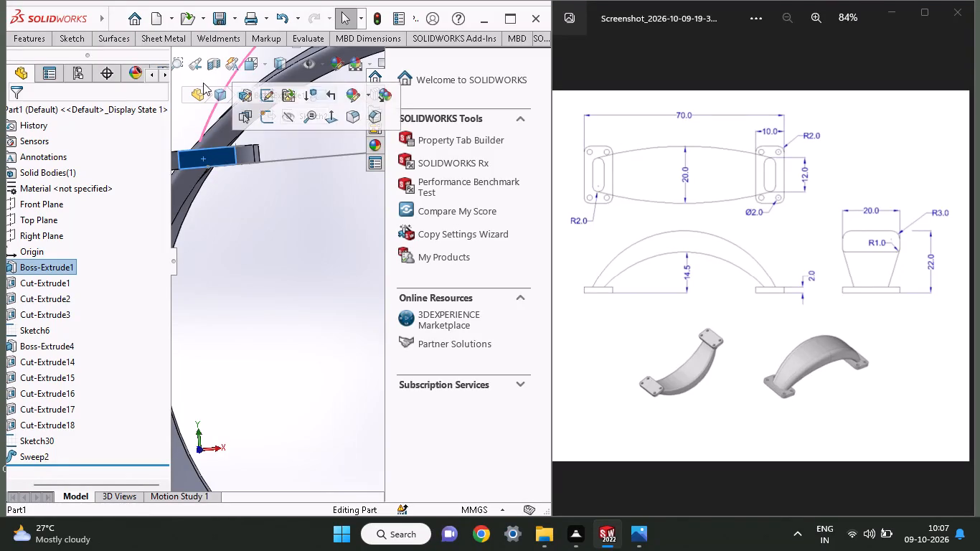
left_click(207, 120)
scroll(207, 120, "down", 1)
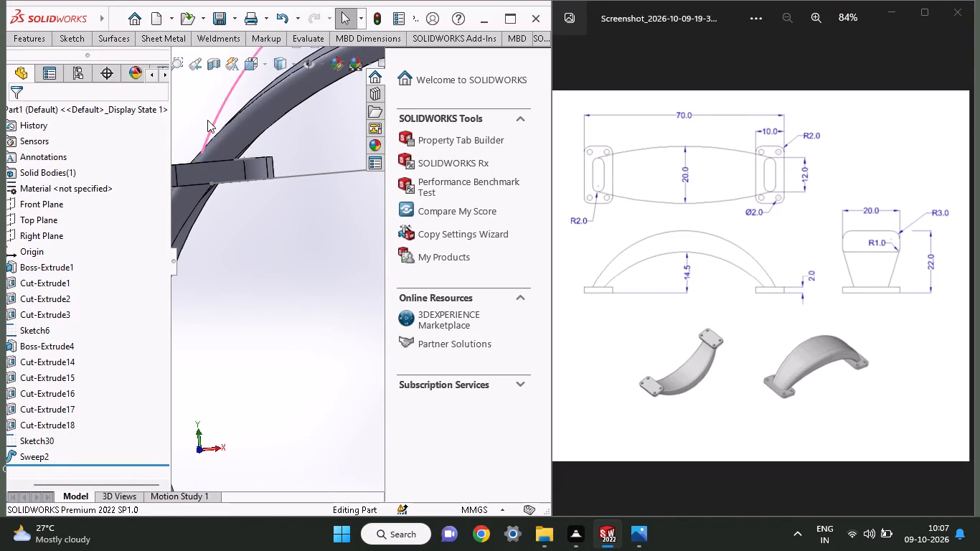
left_click(216, 125)
left_click(209, 119)
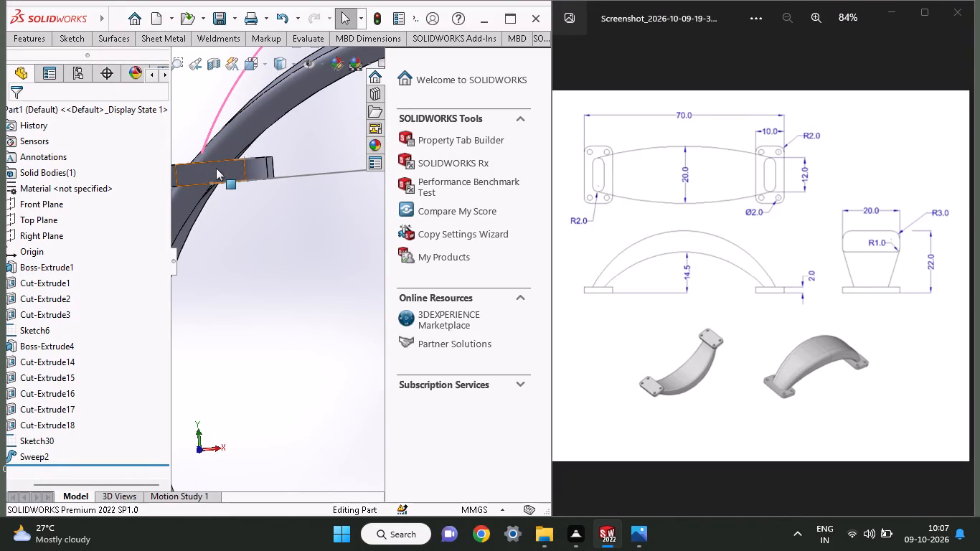
left_click(214, 169)
left_click(273, 128)
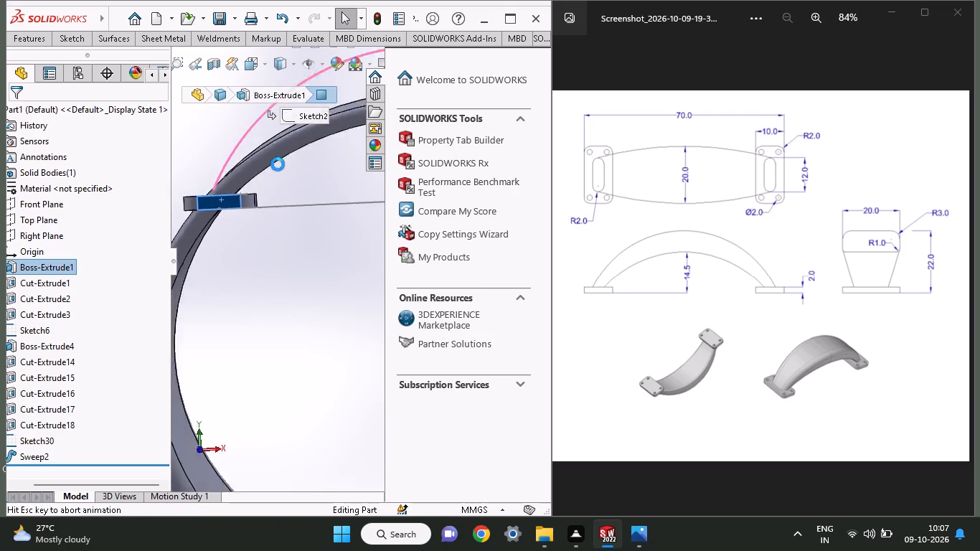
scroll(213, 245, "up", 1)
scroll(207, 248, "down", 3)
scroll(258, 234, "up", 1)
scroll(258, 234, "down", 1)
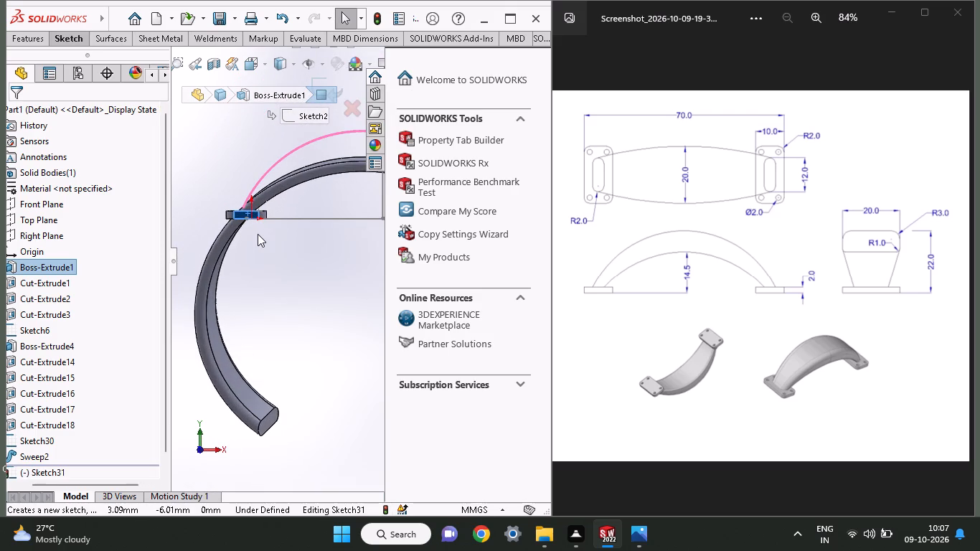
Sketch two adjoining corner rectangles, about 15 mm and 20 mm wide, from the plate's bottom edge down past the surplus sweep's end.
left_click(83, 39)
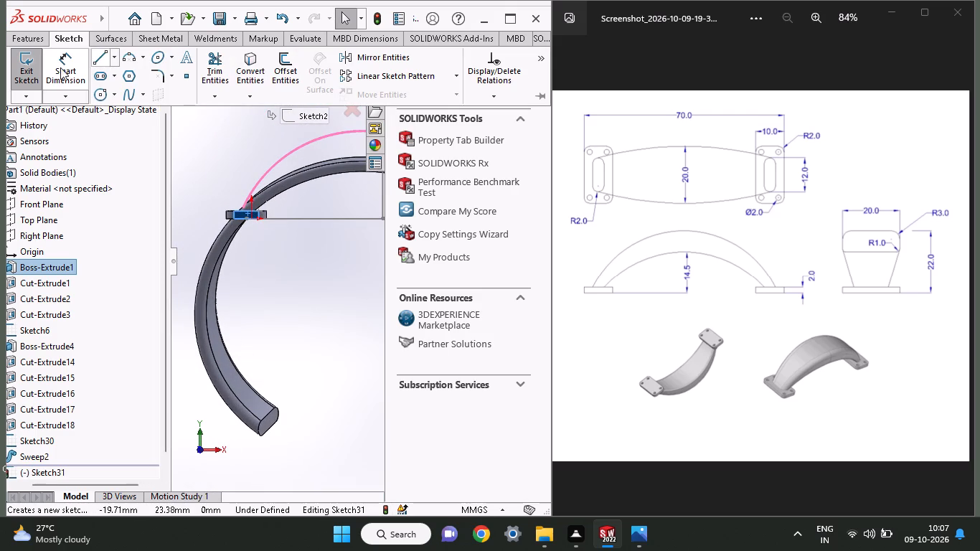
left_click(541, 69)
left_click(466, 121)
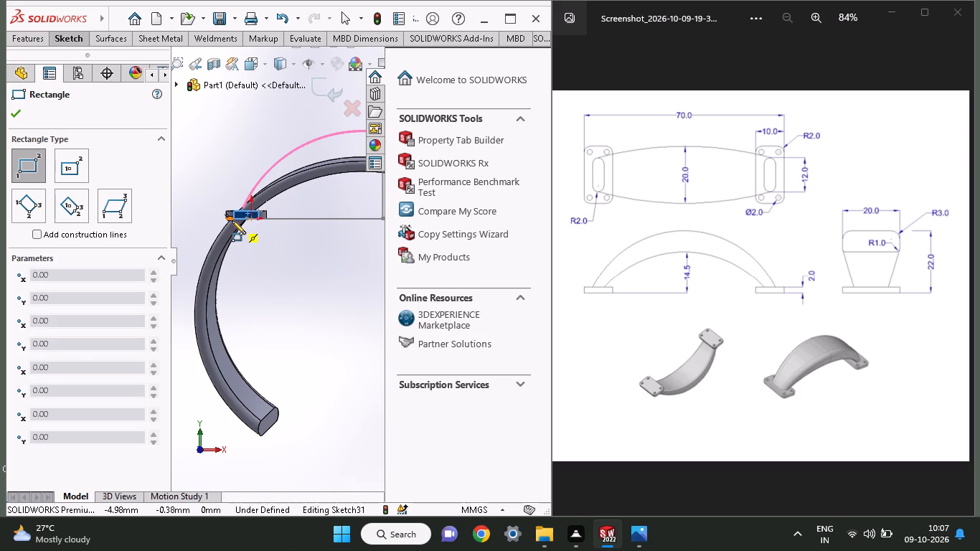
left_click_drag(232, 220, 223, 222)
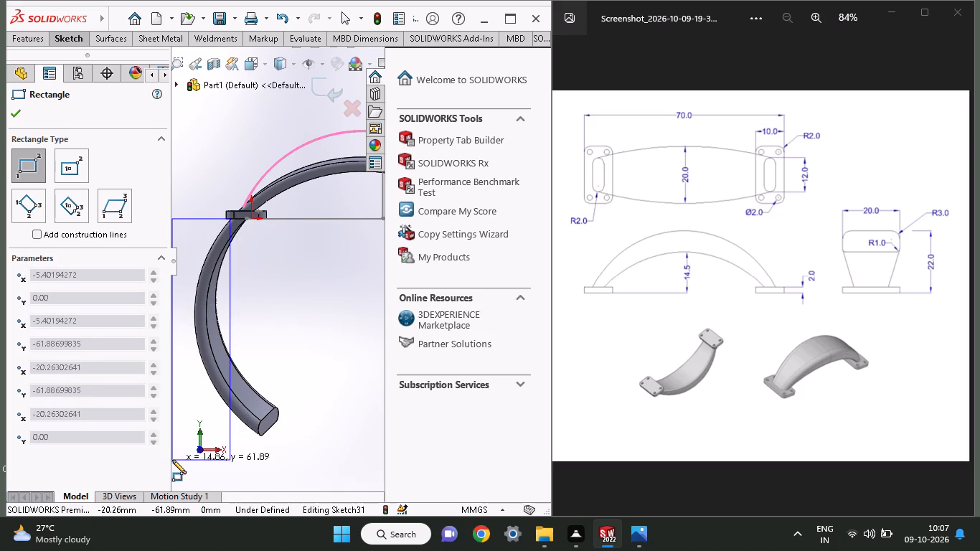
left_click(171, 479)
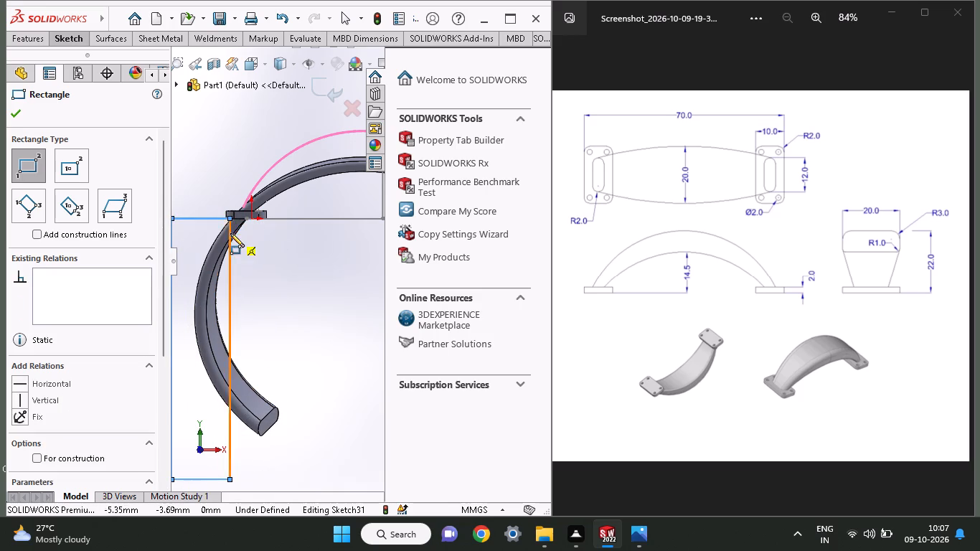
left_click(228, 220)
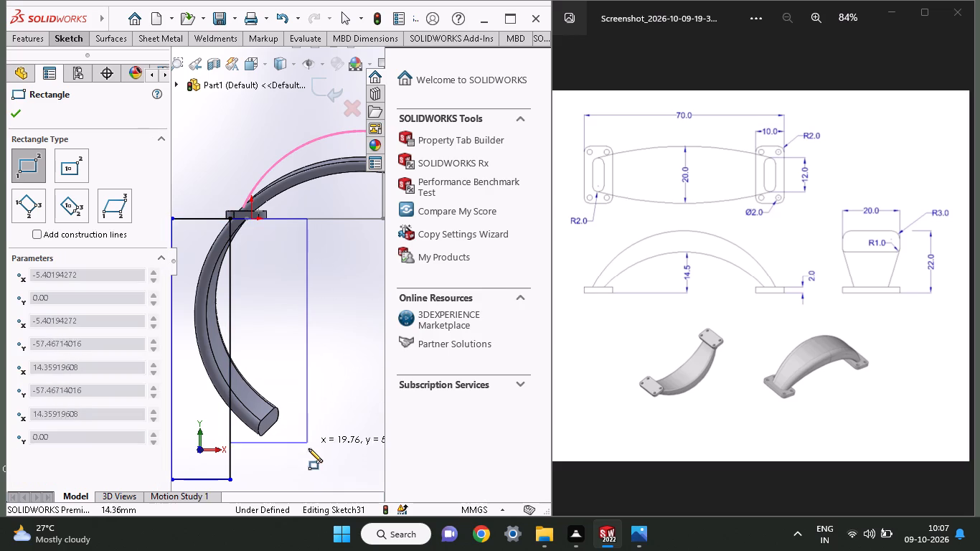
left_click(306, 481)
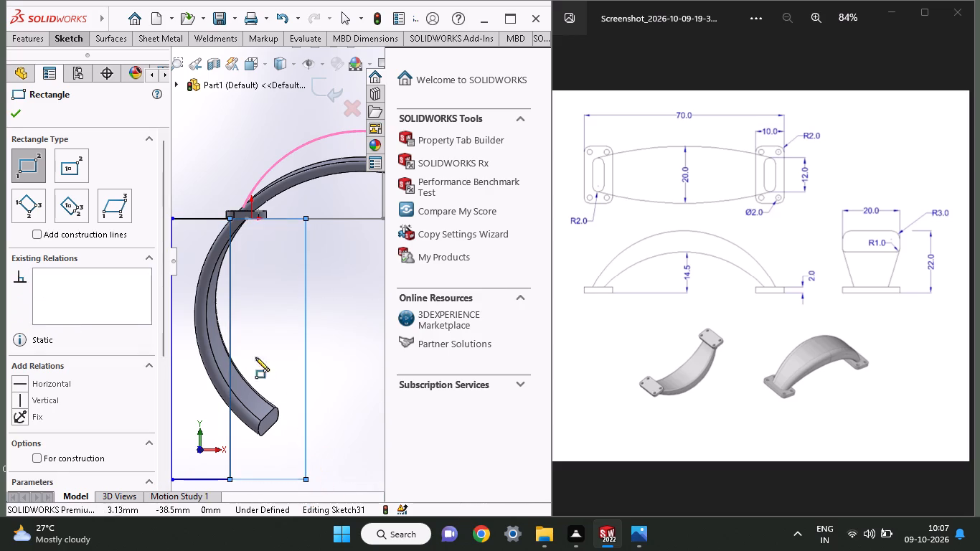
Cut away the surplus sweep below the plate with a blind 60 mm Extruded Cut of both rectangle regions.
left_click(33, 45)
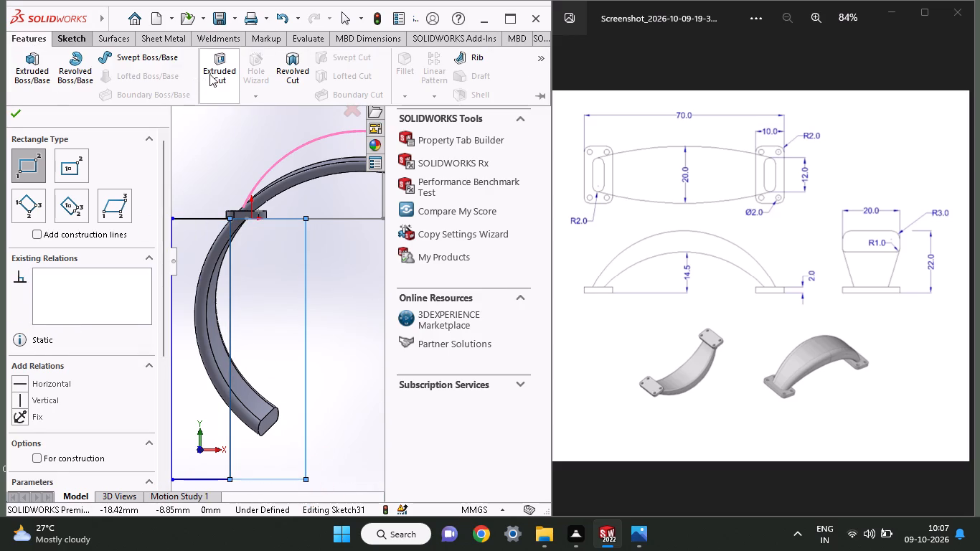
left_click(210, 73)
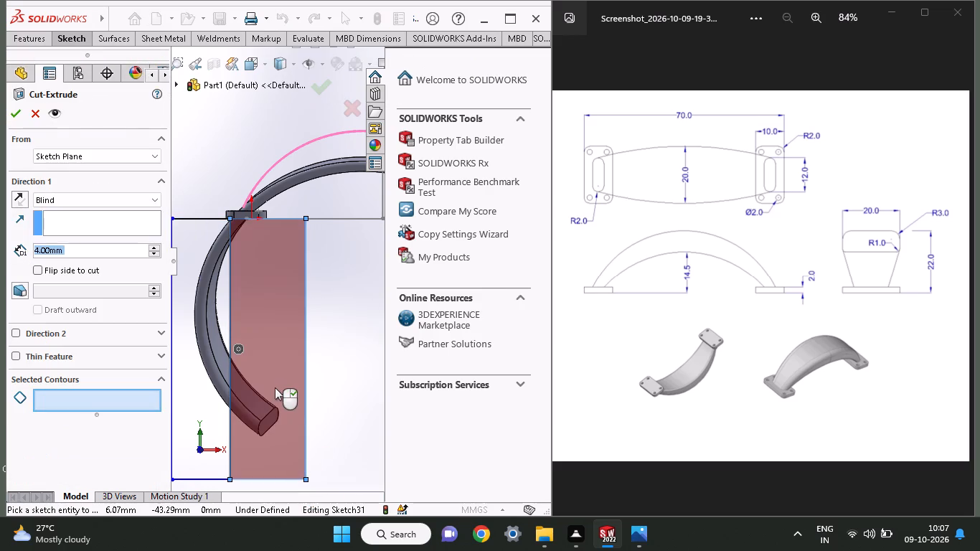
left_click(275, 387)
left_click(198, 386)
middle_click_drag(329, 368, 297, 404)
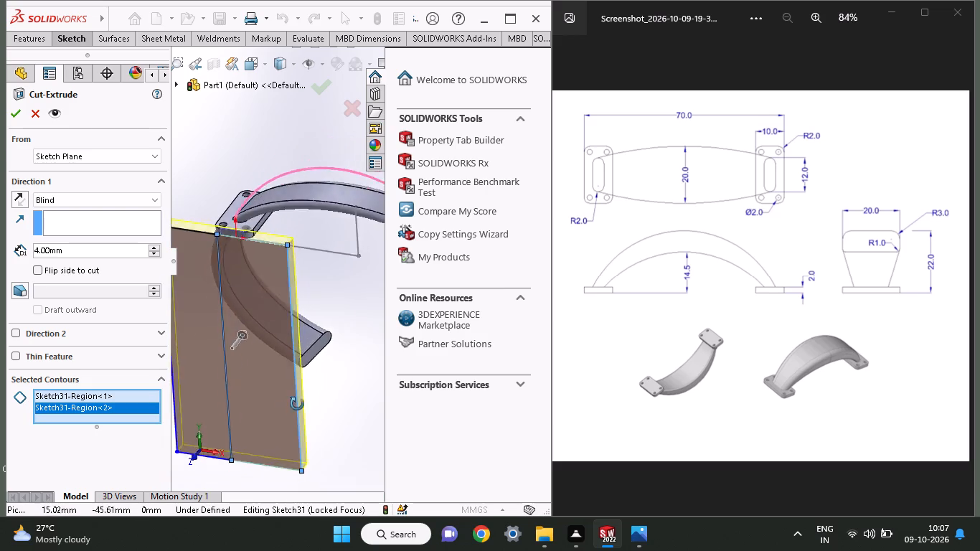
middle_click_drag(297, 404, 281, 420)
left_click_drag(273, 305, 392, 186)
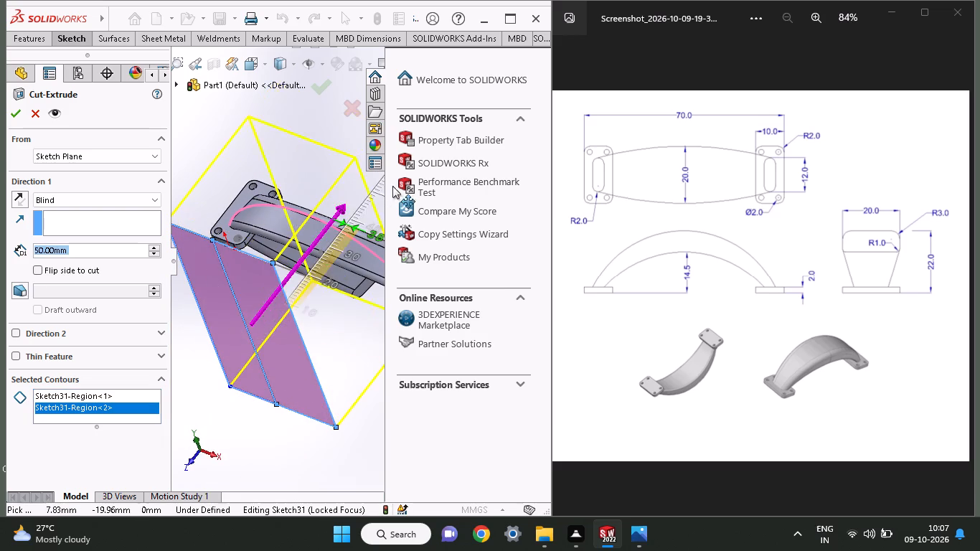
left_click_drag(392, 186, 397, 177)
middle_click_drag(338, 376, 395, 356)
scroll(379, 344, "up", 1)
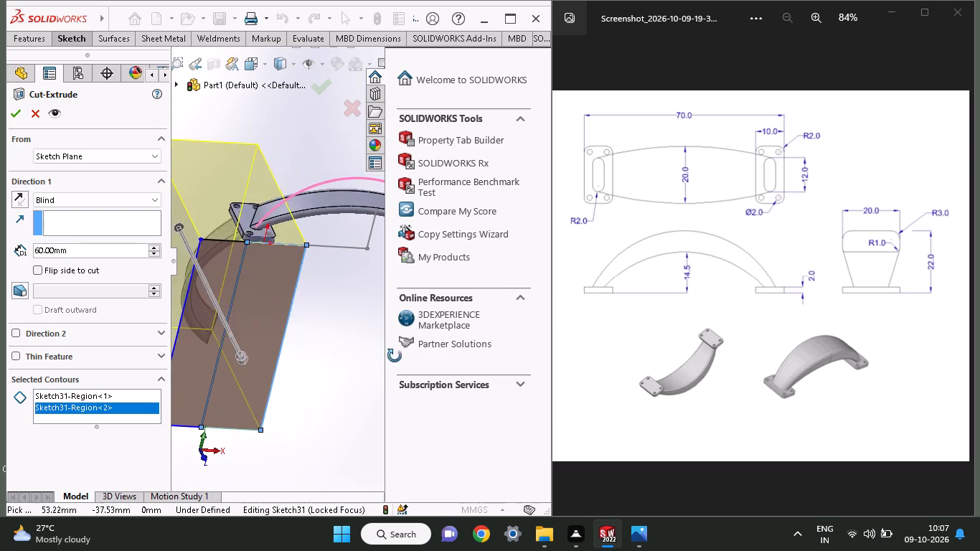
middle_click_drag(395, 356, 367, 352)
scroll(367, 352, "up", 6, "ctrl")
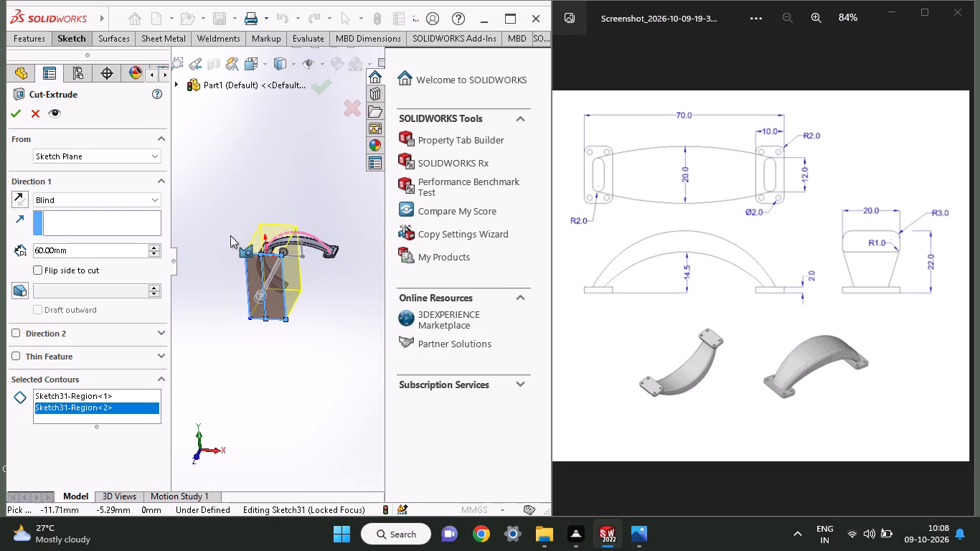
left_click(16, 116)
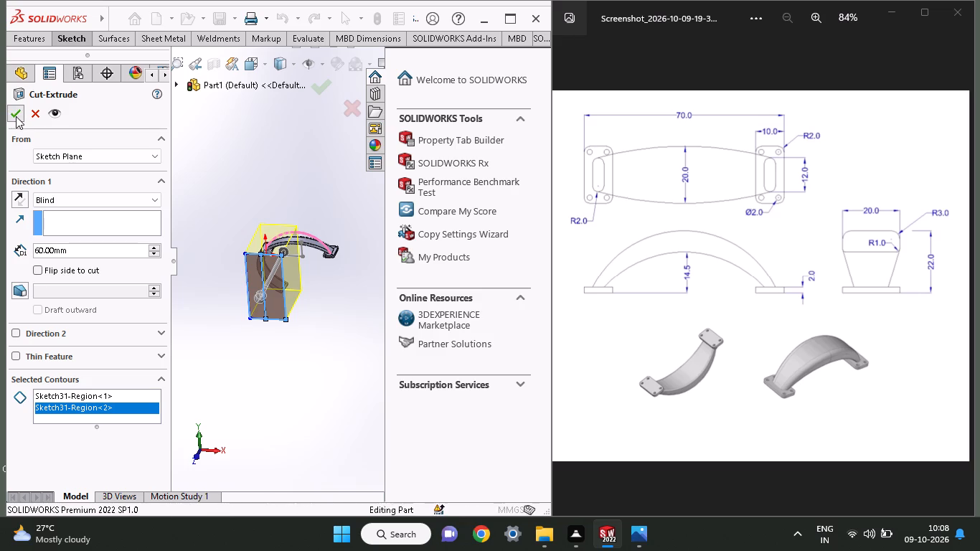
Examine the trimmed handle, its grip and both mounting plates from several angles.
middle_click_drag(275, 286, 274, 313)
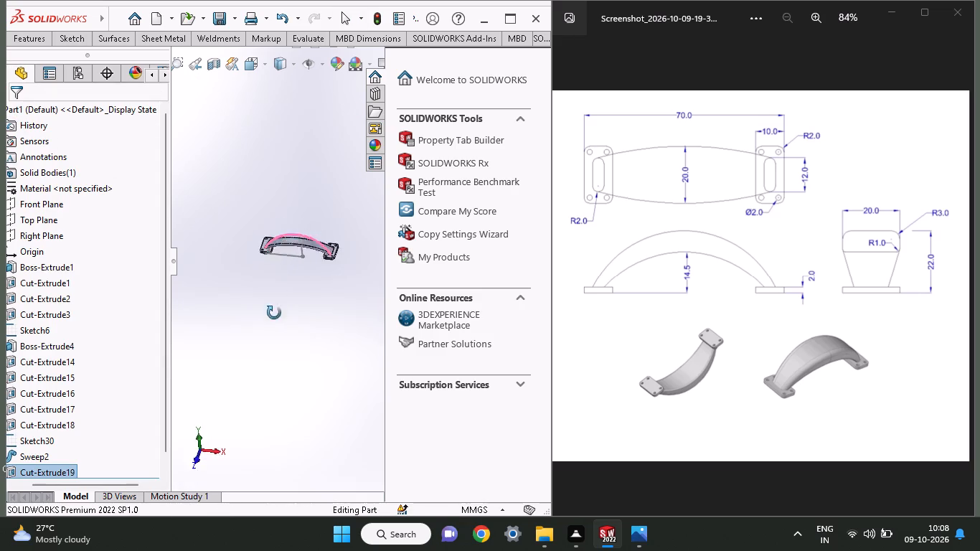
middle_click_drag(274, 313, 263, 460)
middle_click_drag(296, 264, 322, 298)
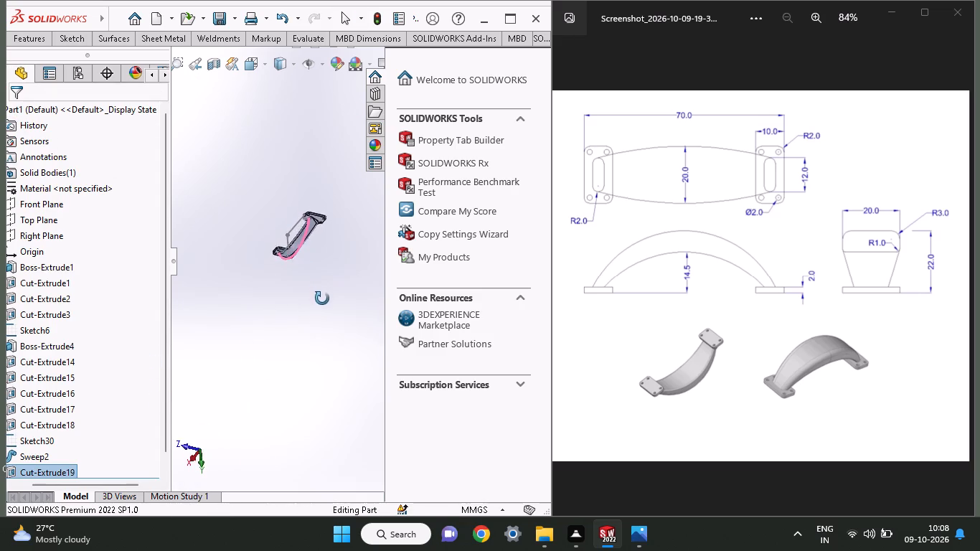
middle_click_drag(322, 298, 325, 227)
scroll(331, 232, "down", 1)
scroll(335, 241, "up", 1)
scroll(336, 248, "down", 1)
scroll(336, 248, "up", 1)
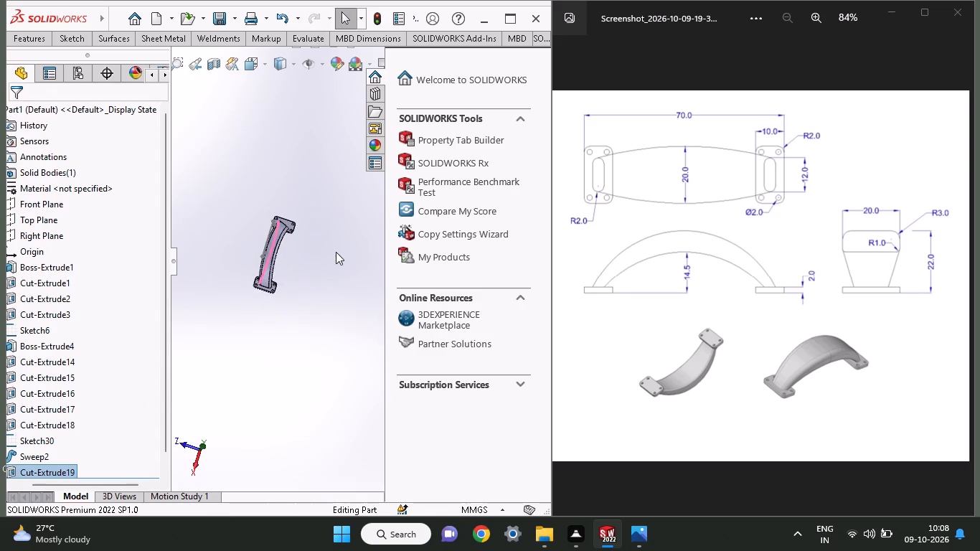
scroll(335, 254, "down", 1)
scroll(311, 255, "up", 1)
scroll(311, 255, "down", 1)
scroll(311, 255, "up", 1)
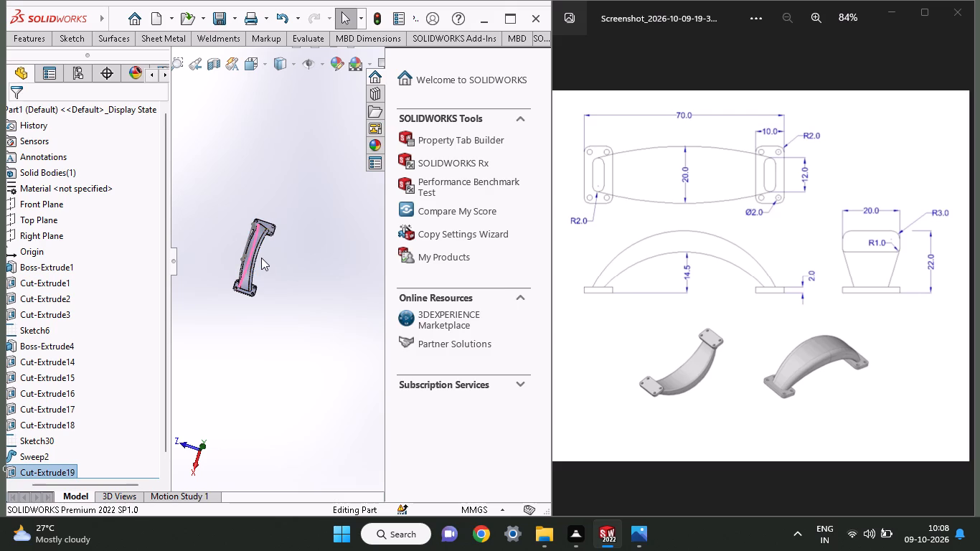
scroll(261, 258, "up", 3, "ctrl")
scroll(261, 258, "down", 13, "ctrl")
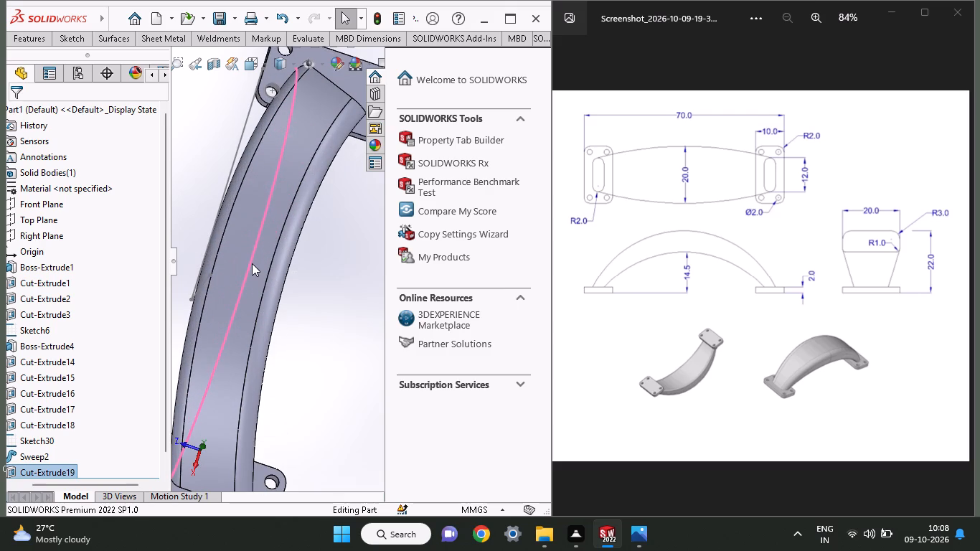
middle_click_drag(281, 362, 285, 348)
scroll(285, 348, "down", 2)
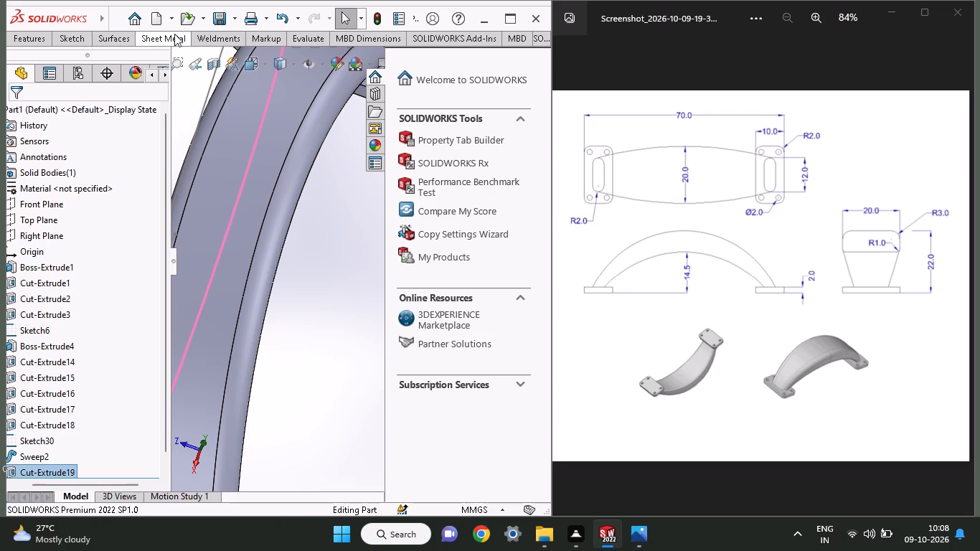
Save the handle part in the Documents folder as a SOLIDWORKS Part named "100 ex- 92".
left_click(237, 19)
left_click(236, 50)
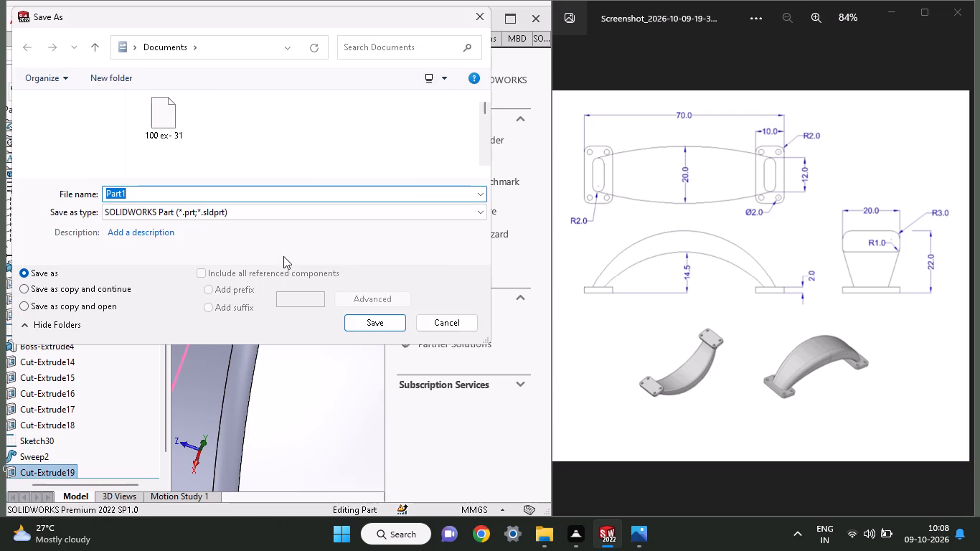
type("100")
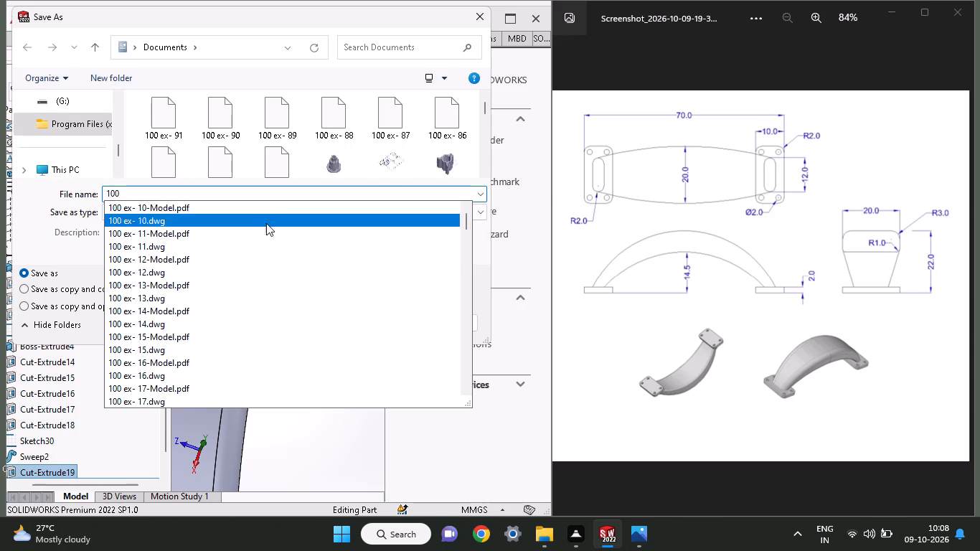
left_click_drag(467, 222, 458, 360)
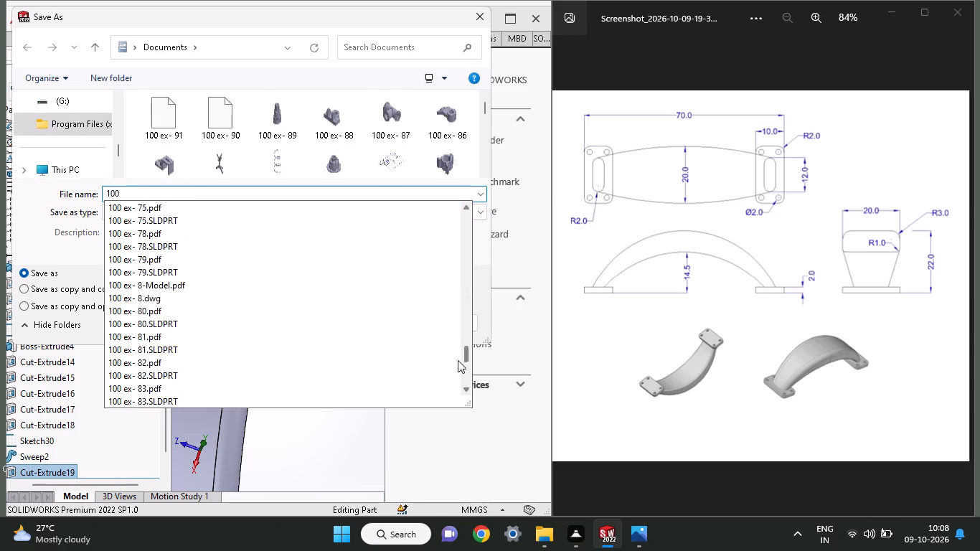
left_click_drag(458, 360, 453, 415)
left_click(184, 401)
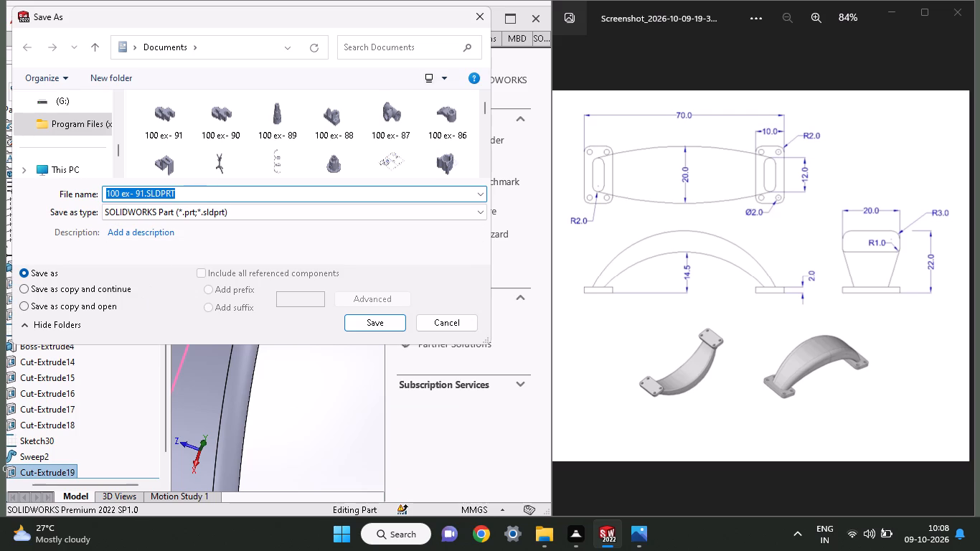
left_click_drag(190, 199, 184, 198)
left_click_drag(176, 198, 161, 199)
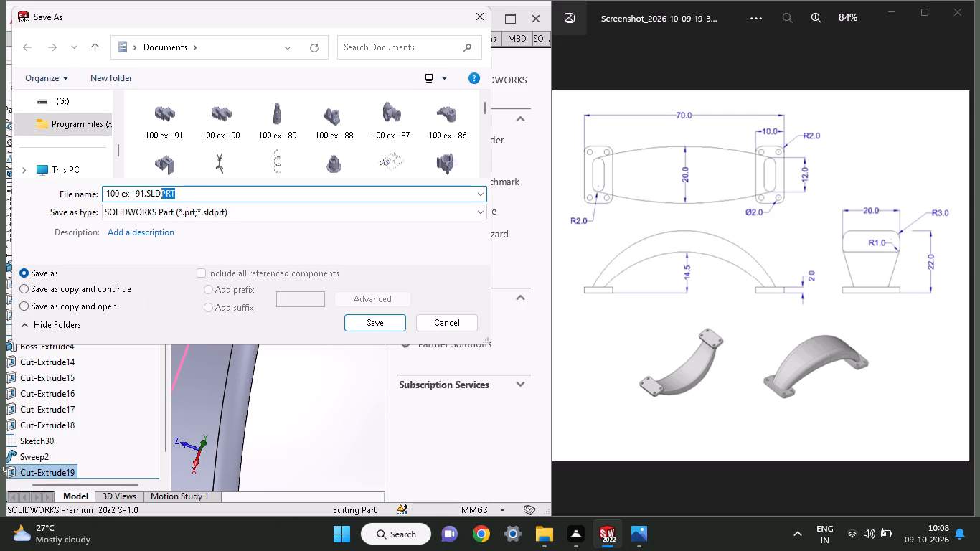
left_click_drag(161, 199, 141, 197)
key("BackSpace")
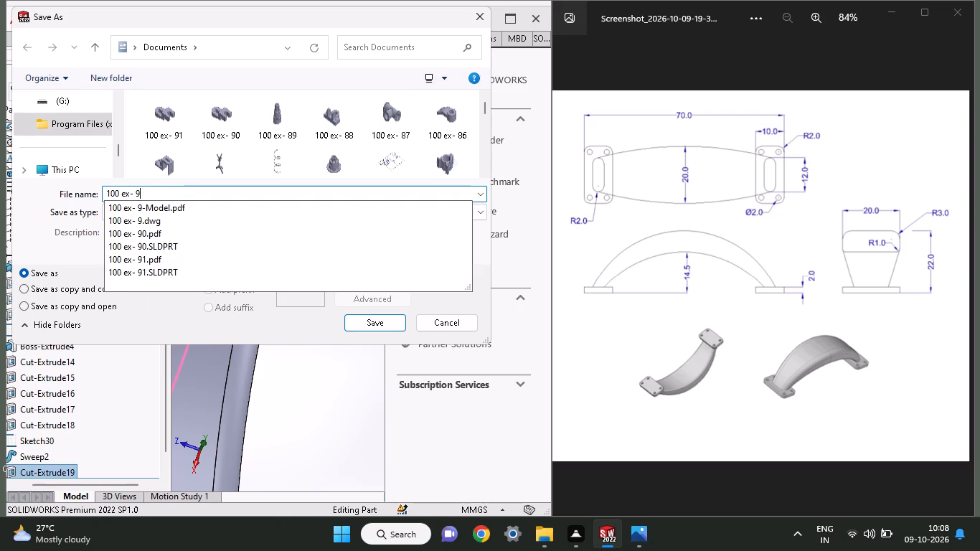
key("2")
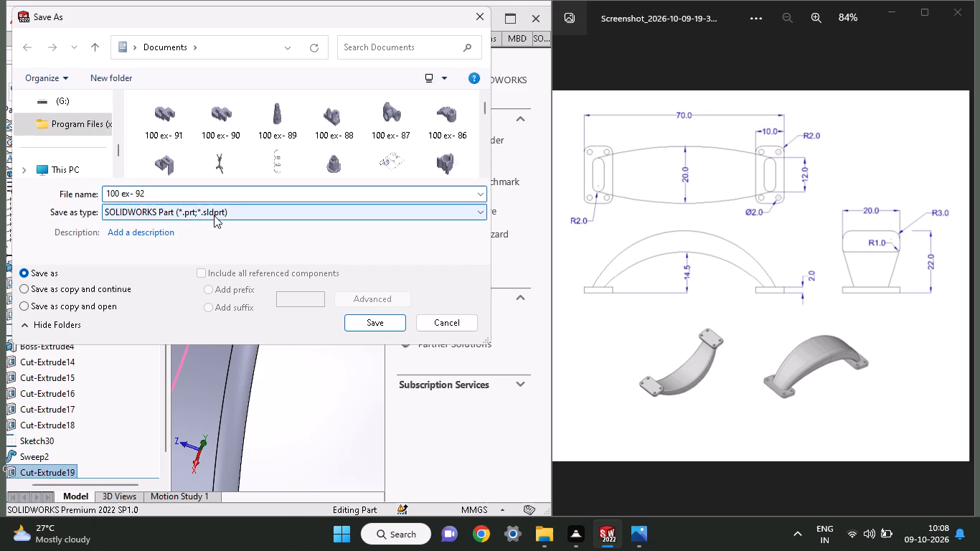
left_click(366, 323)
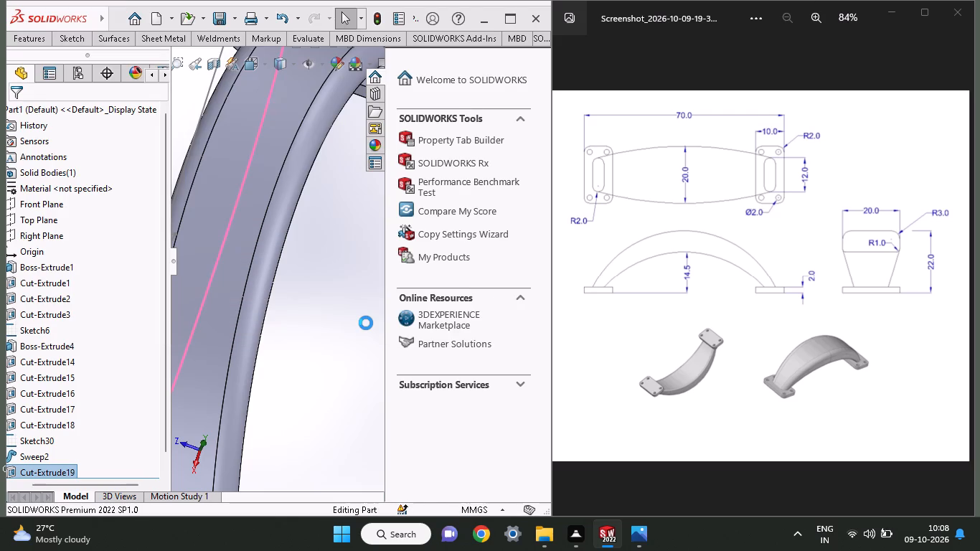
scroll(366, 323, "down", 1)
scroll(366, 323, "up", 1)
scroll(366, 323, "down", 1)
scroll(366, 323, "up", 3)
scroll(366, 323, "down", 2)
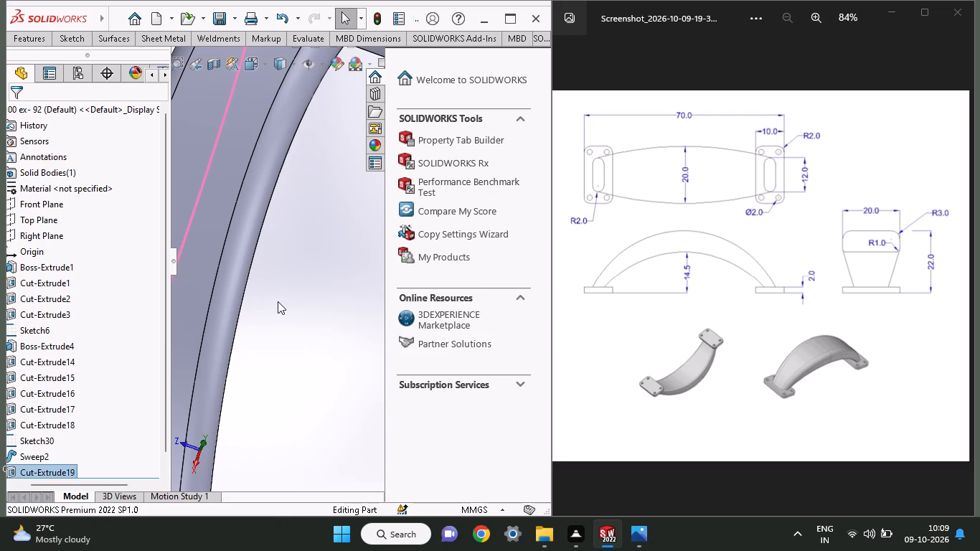
Save a PDF version of the handle part in the Documents folder under the name "100 ex- 92".
left_click(233, 17)
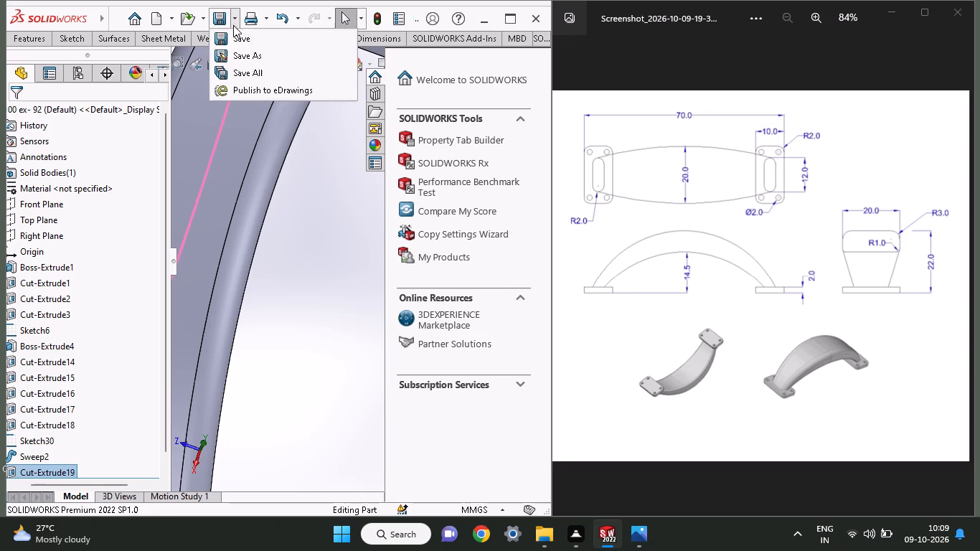
left_click(236, 56)
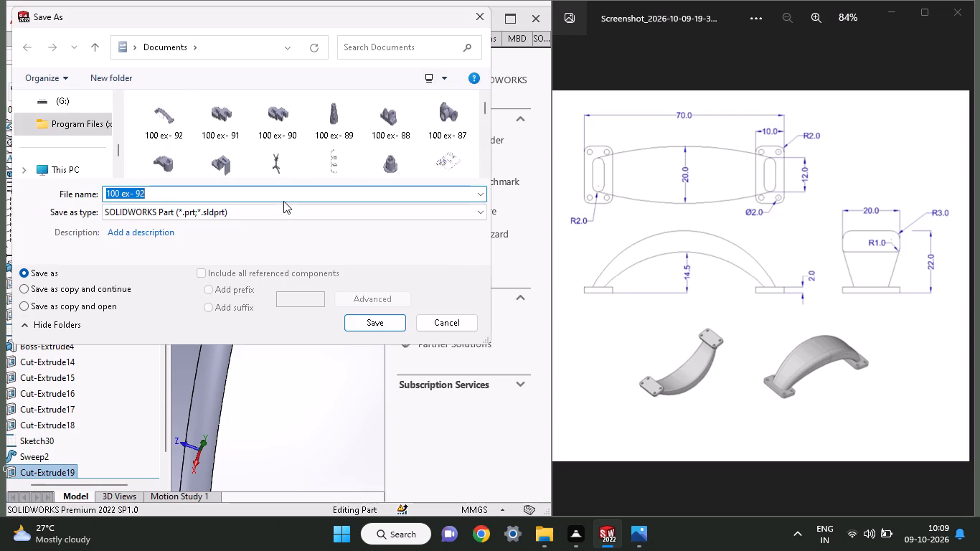
left_click(242, 218)
left_click(250, 303)
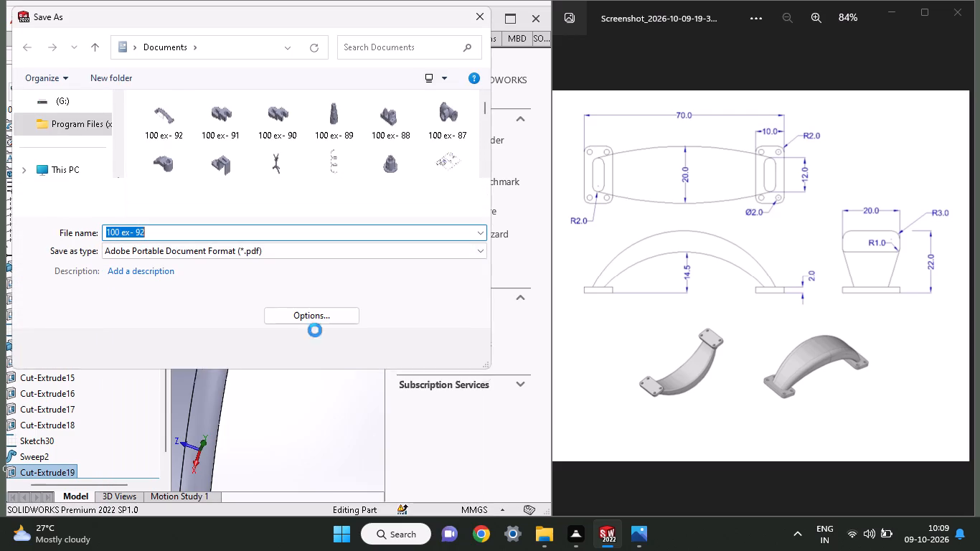
left_click(374, 354)
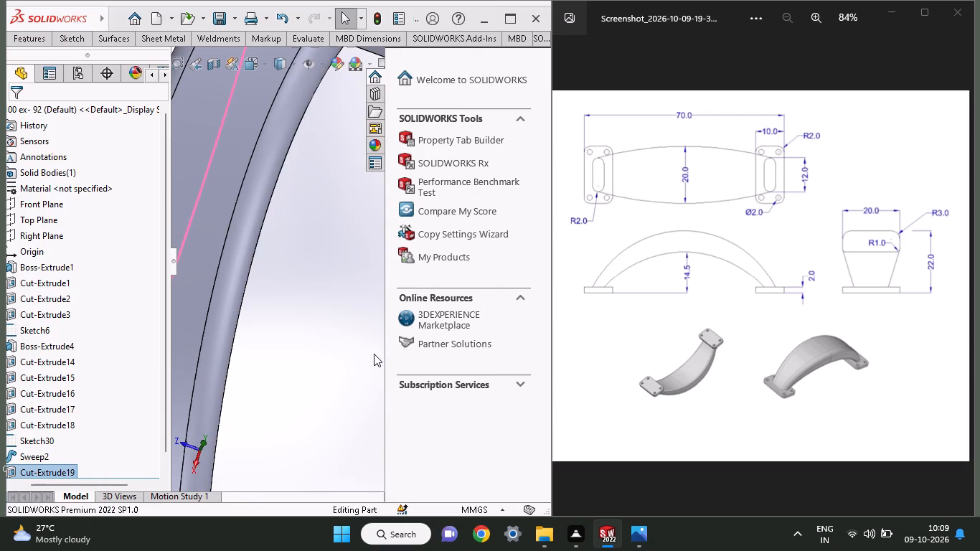